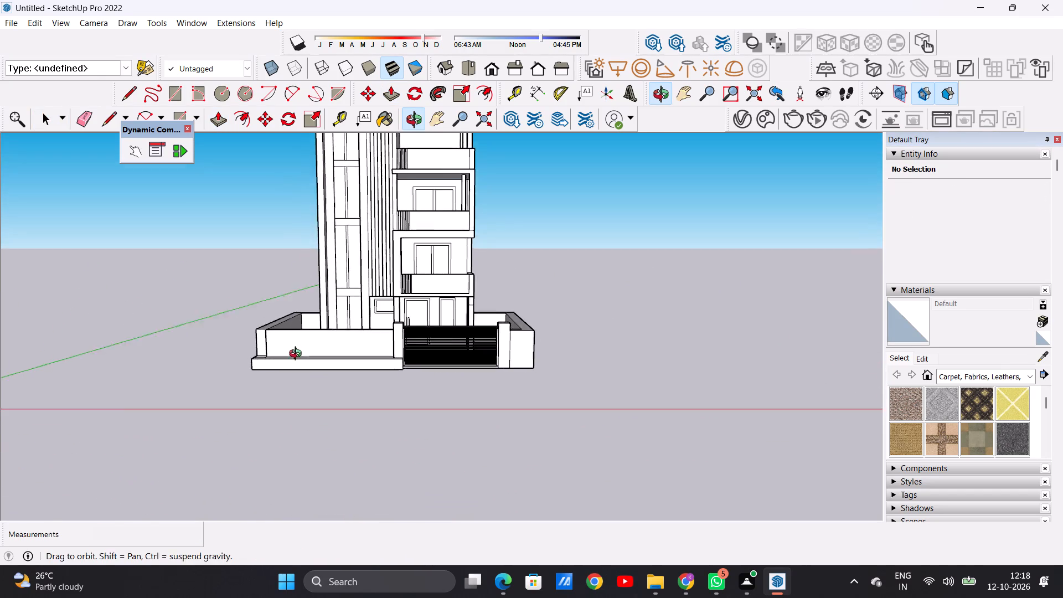
Push/Pull the narrow end face of the front boundary wall about 1' 9 3/8" out to the side wall's outer corner.
middle_click_drag(298, 355, 293, 348)
scroll(279, 342, "up", 6)
middle_click_drag(254, 346, 404, 382)
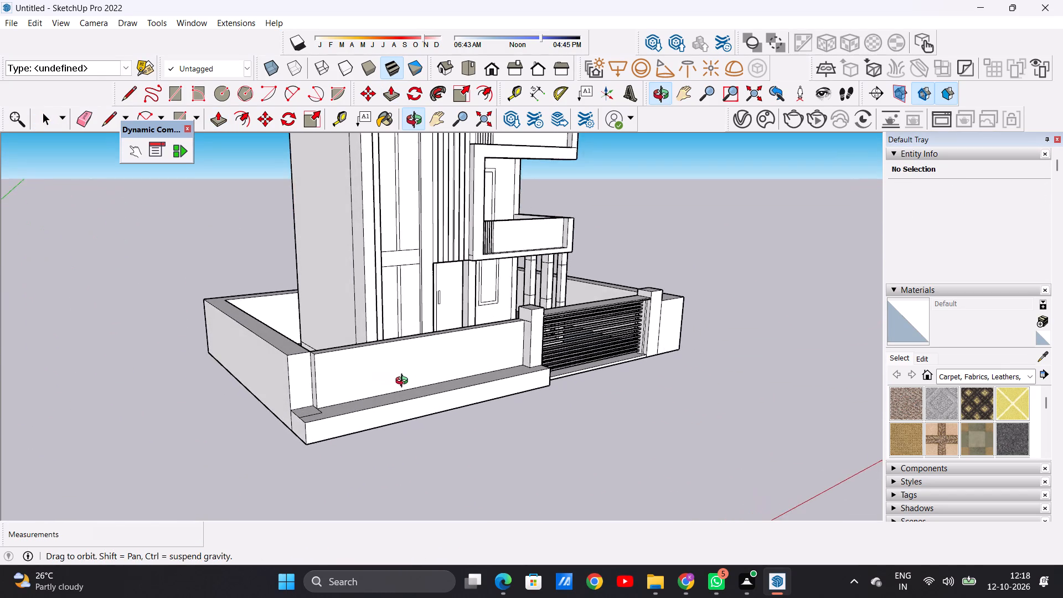
middle_click_drag(404, 382, 431, 386)
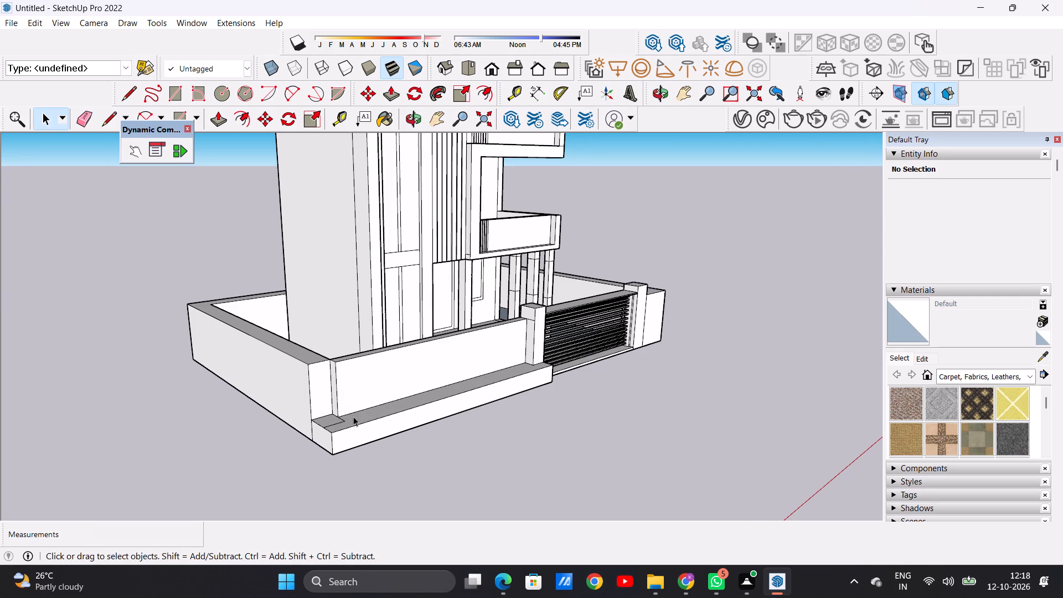
middle_click_drag(353, 416, 367, 417)
scroll(344, 382, "up", 5)
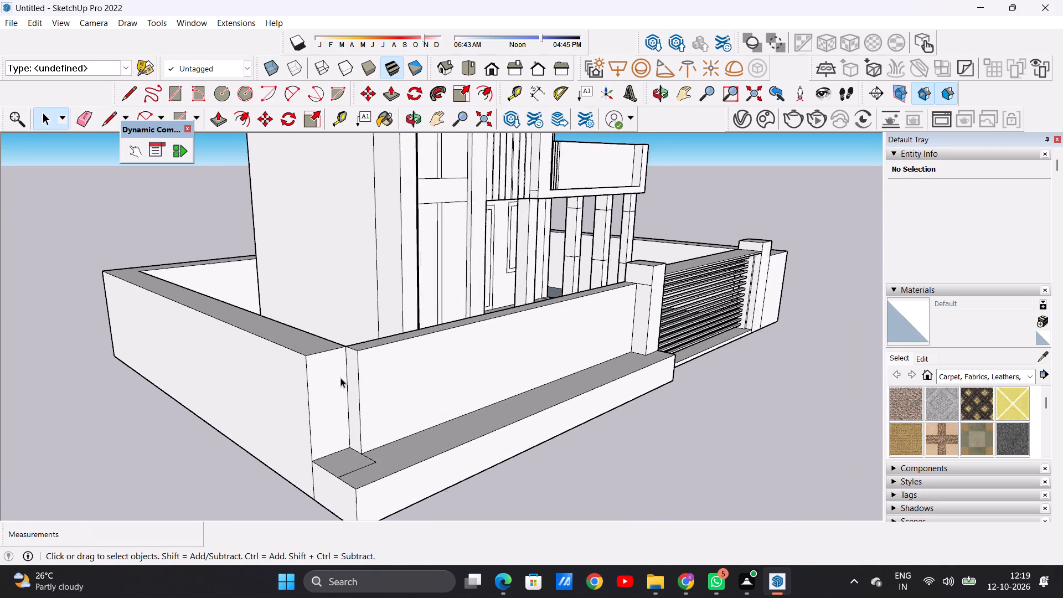
scroll(340, 378, "up", 2)
key("p")
scroll(340, 364, "up", 3)
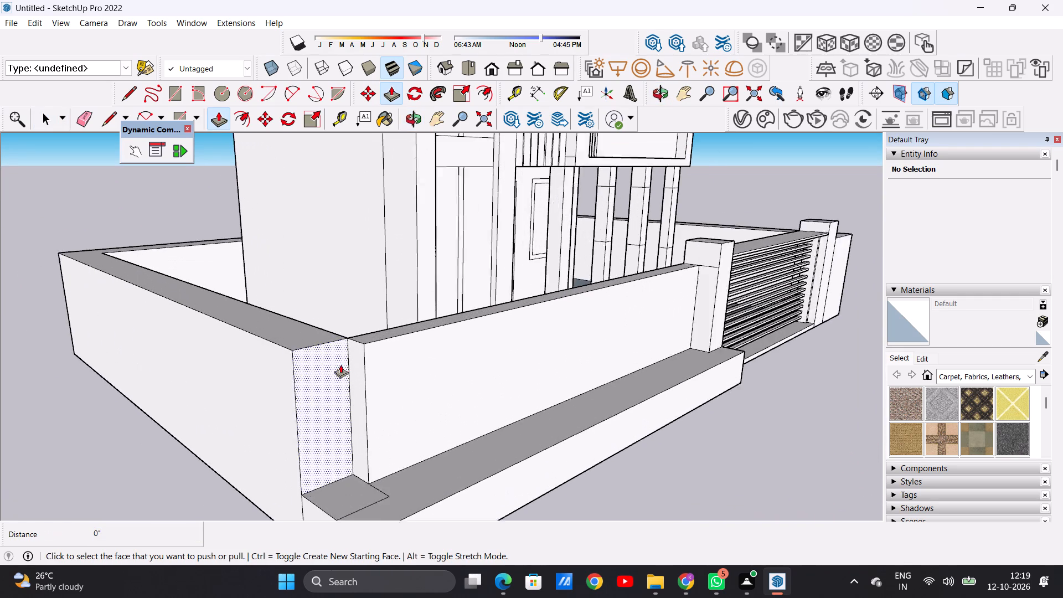
scroll(340, 364, "up", 3)
left_click(362, 346)
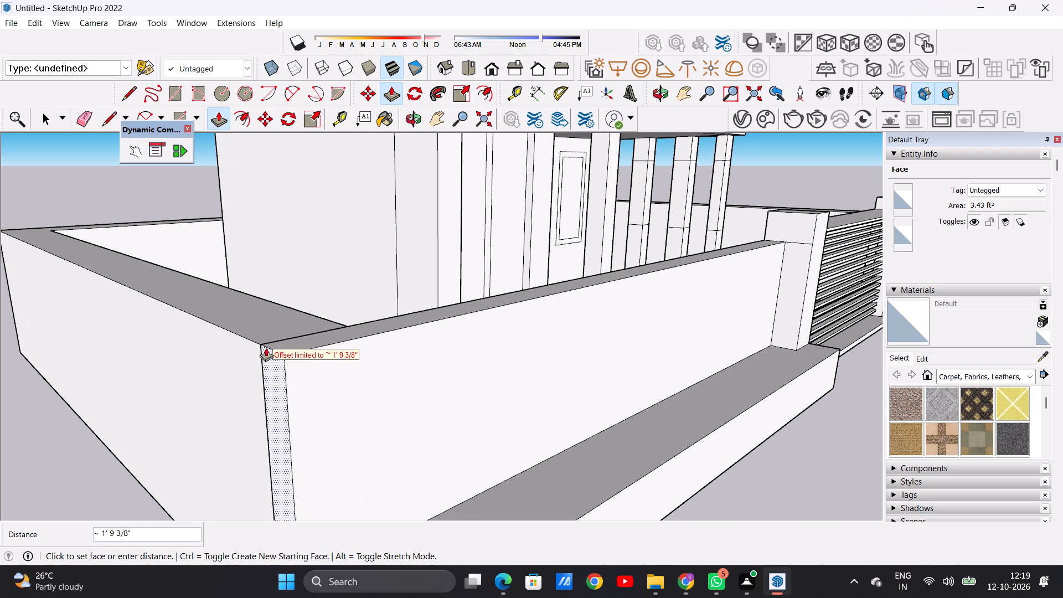
left_click(263, 344)
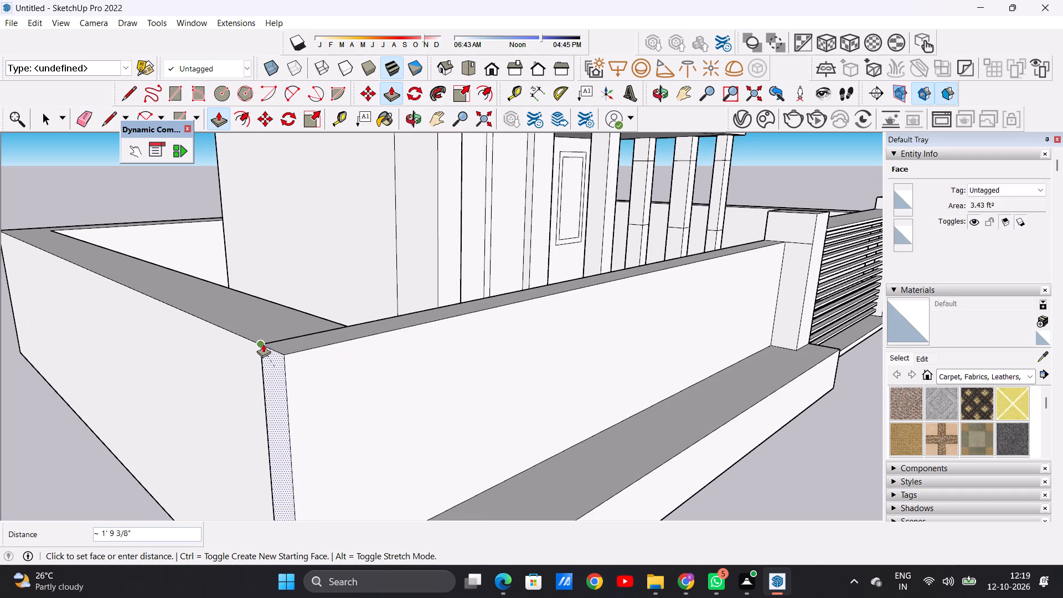
key("space")
Draw a full-height vertical rectangle about 9 5/16" by 4' 3 3/4" on the front boundary wall's face.
scroll(260, 354, "down", 18)
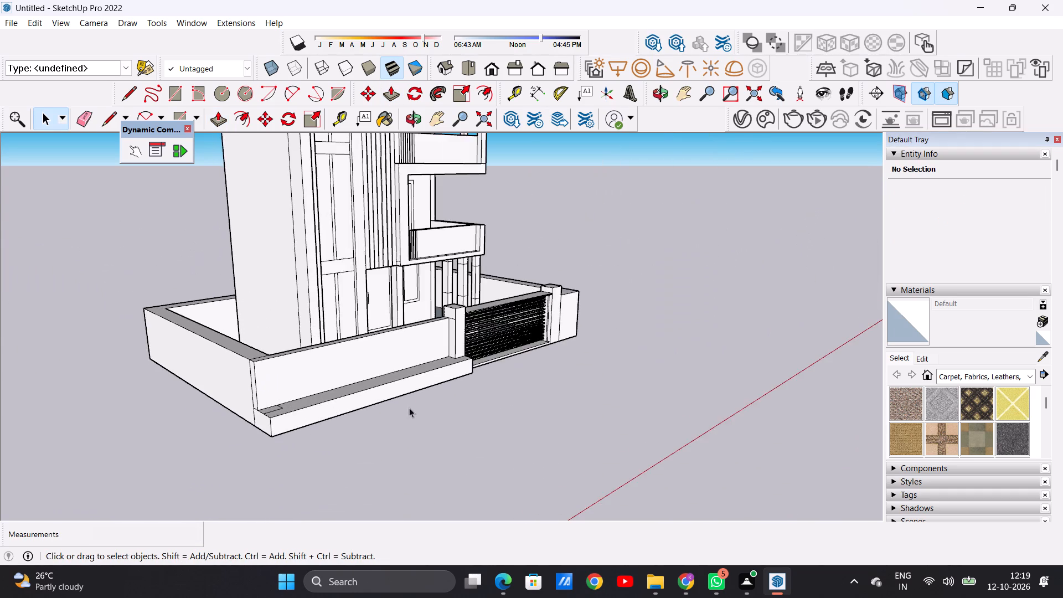
middle_click_drag(409, 408, 252, 382)
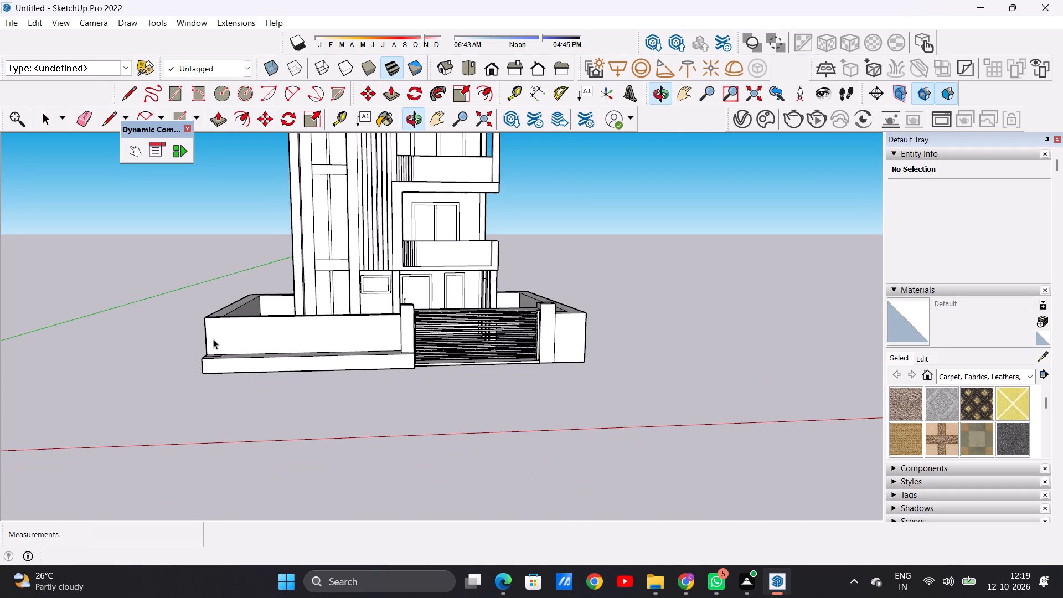
scroll(213, 339, "up", 6)
scroll(255, 383, "down", 3)
middle_click(365, 401)
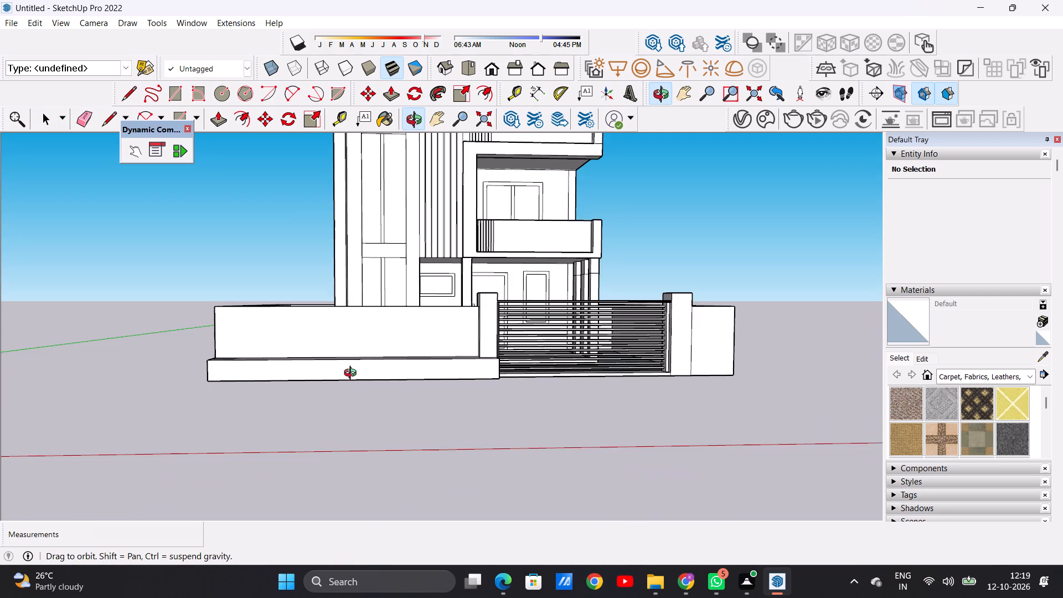
scroll(274, 343, "up", 6)
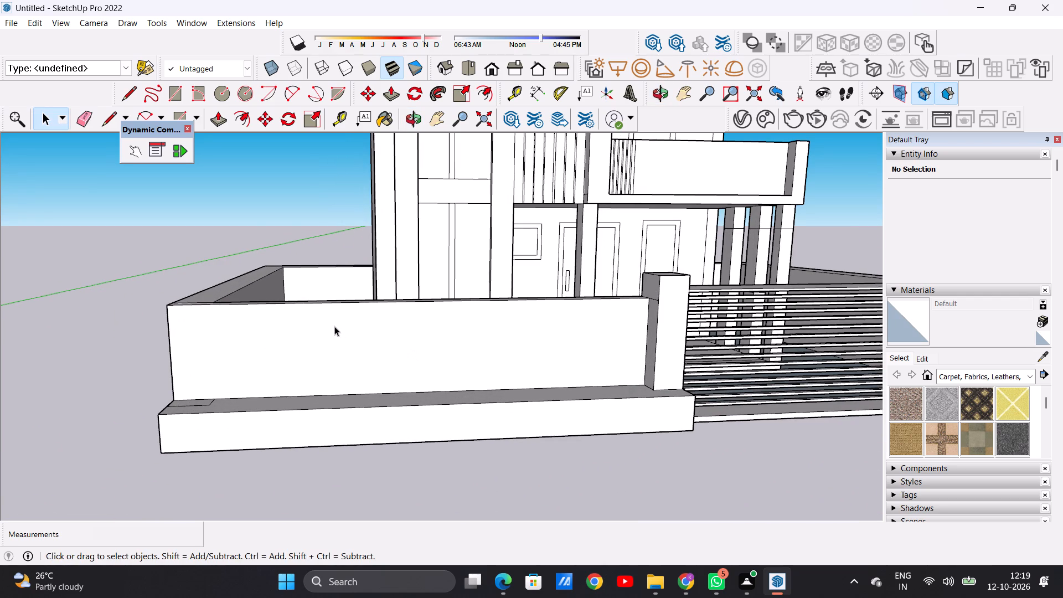
key("r")
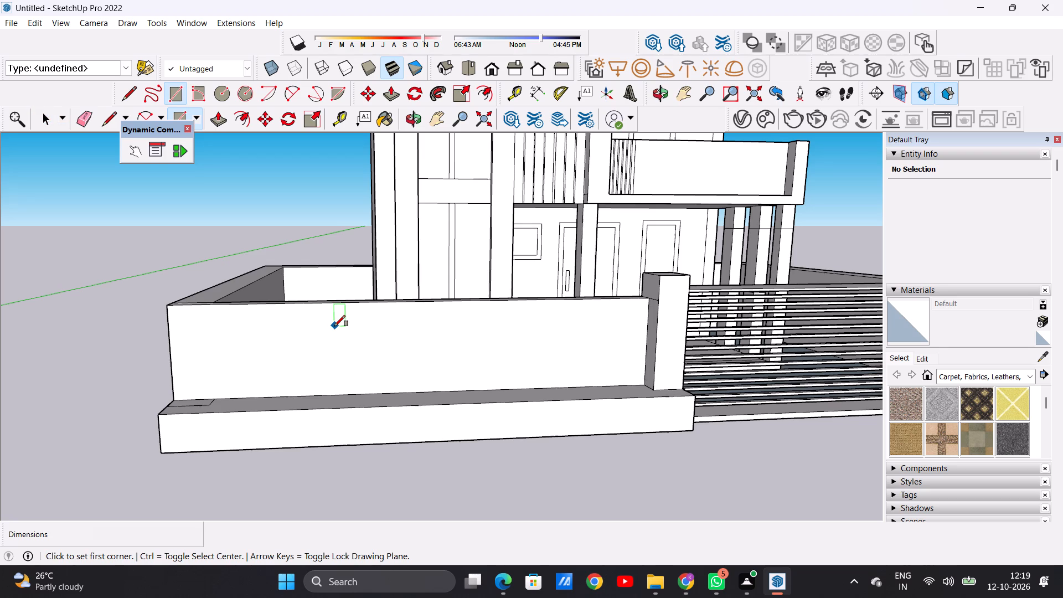
left_click(322, 395)
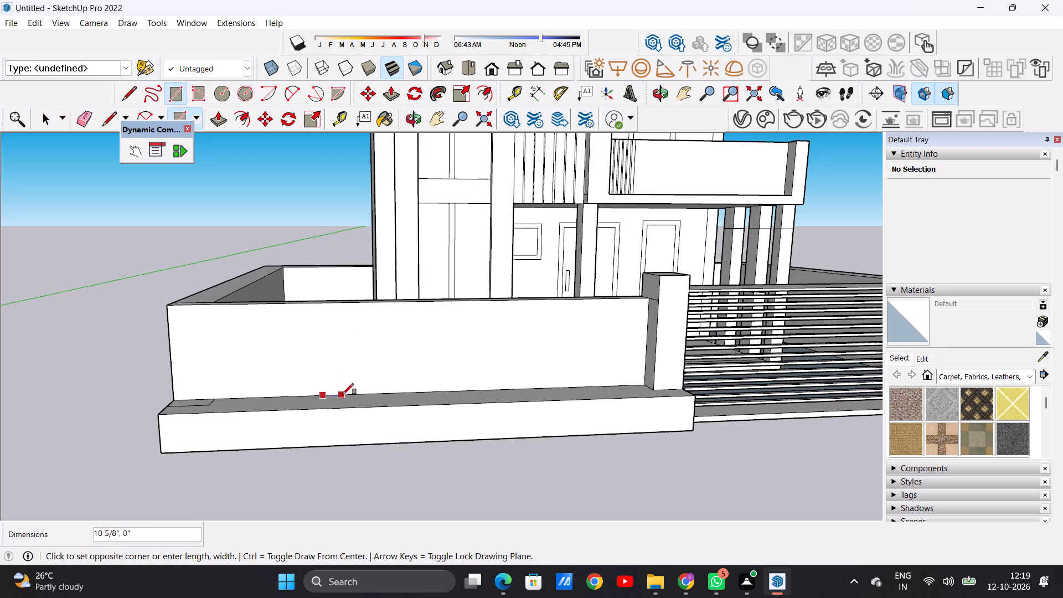
left_click(344, 392)
left_click(337, 305)
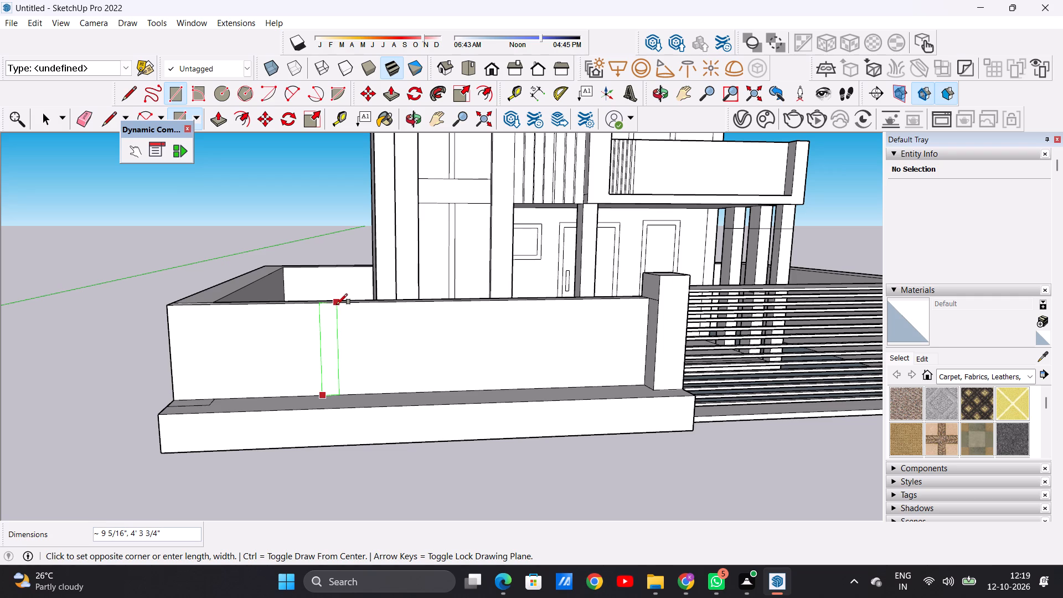
key("space")
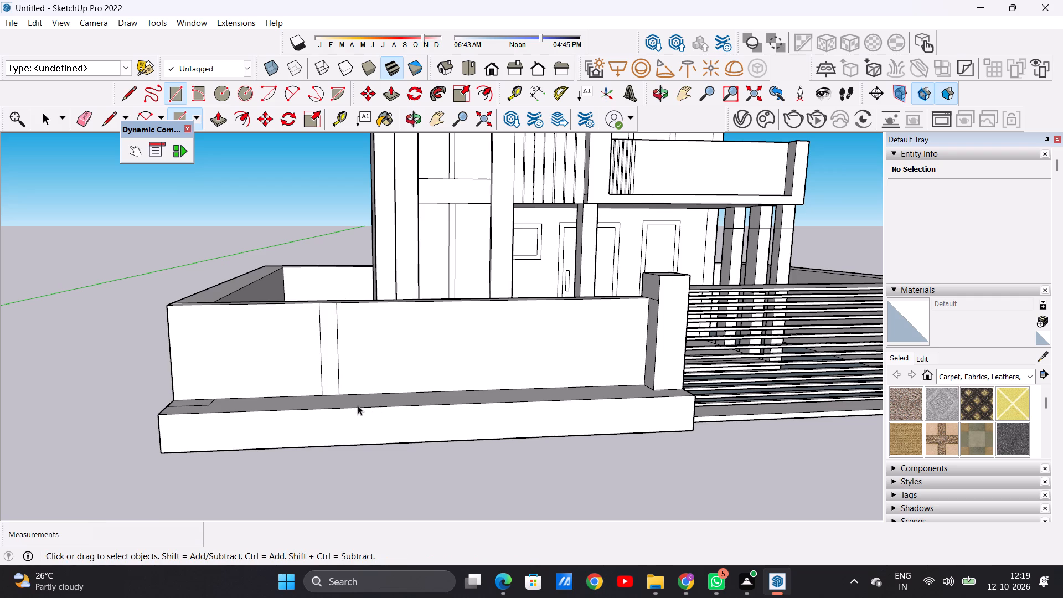
Copy the vertical strip twice along the front wall toward the gate, each copy offset 1' 1 5/16".
scroll(334, 394, "up", 7)
double_click(328, 377)
key("m")
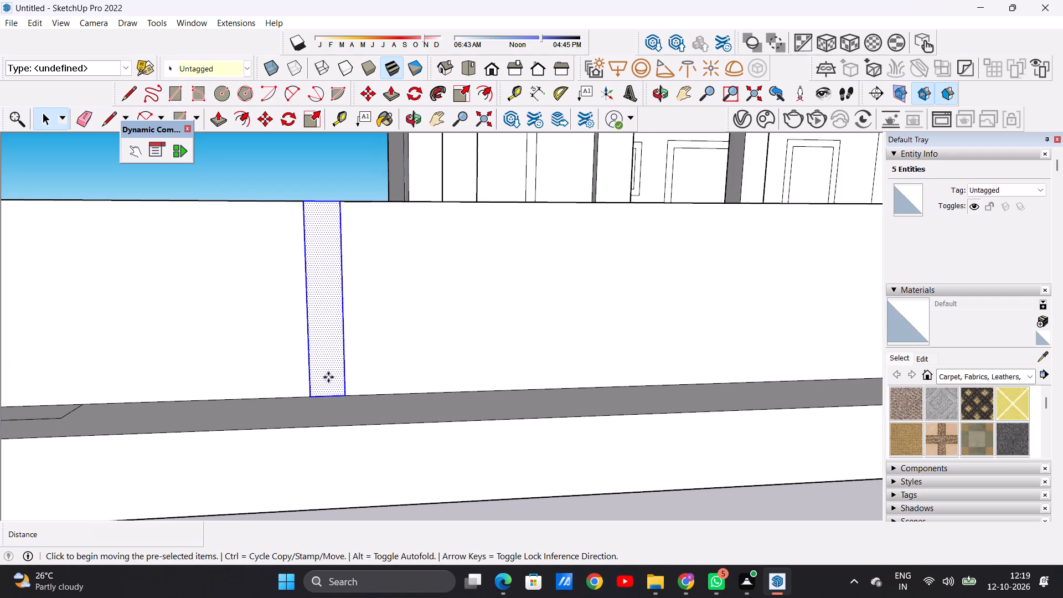
left_click(347, 398)
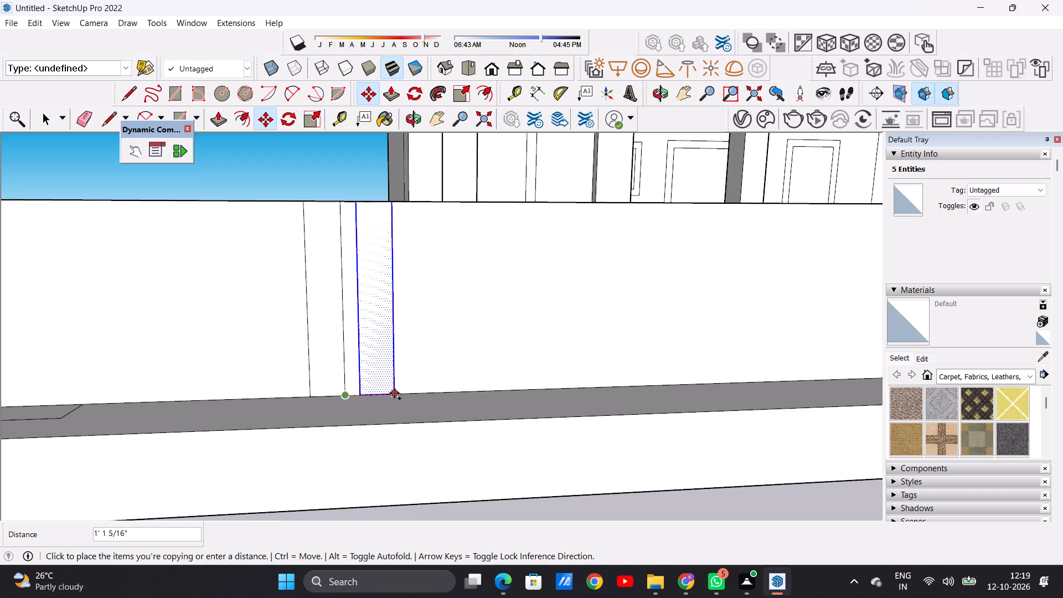
left_click(394, 393)
left_click(399, 395)
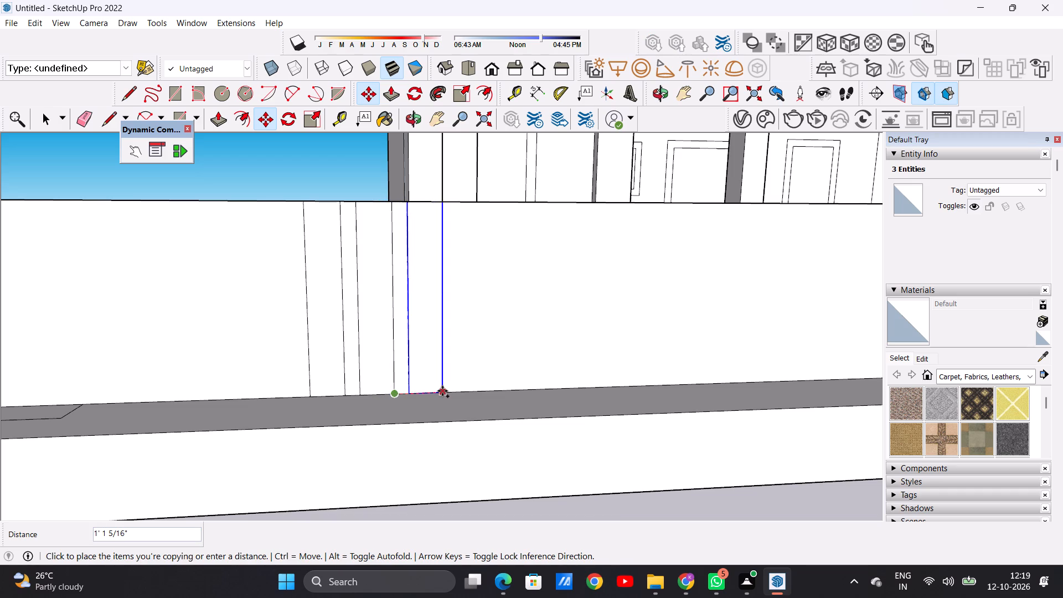
left_click(442, 391)
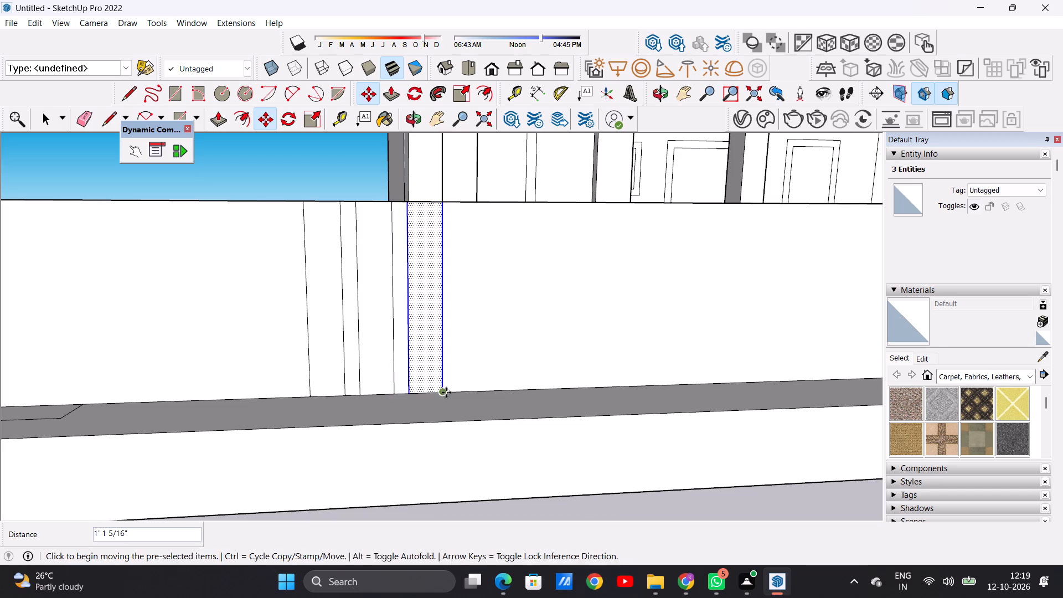
key("space")
scroll(317, 394, "down", 12)
left_click(331, 502)
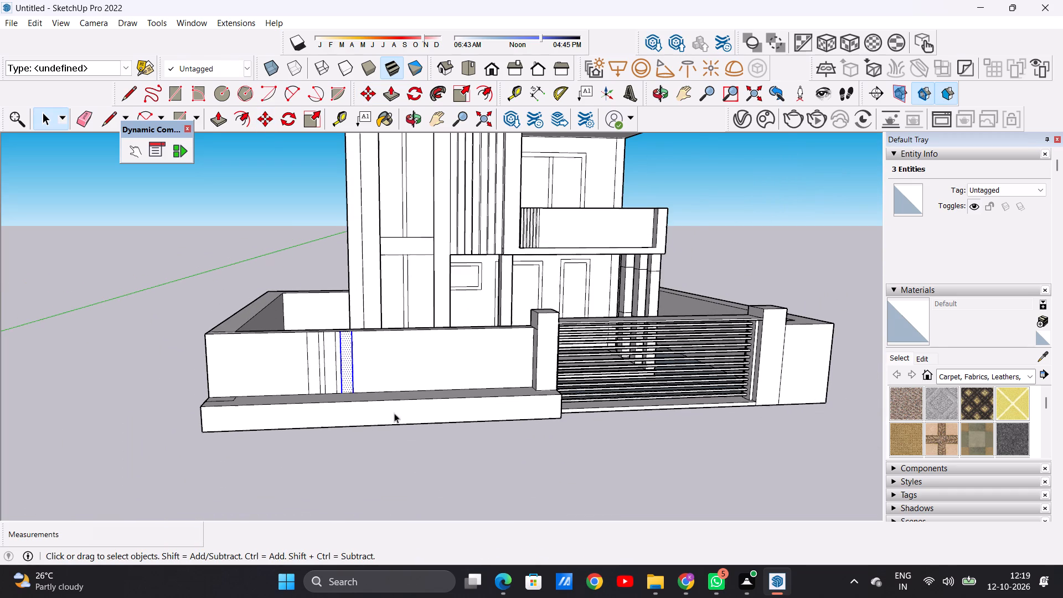
Draw a 4' 3 3/4" vertical line from base to top of the front wall, between the strips and the gate pillar.
middle_click_drag(487, 455, 460, 445)
scroll(407, 346, "up", 3)
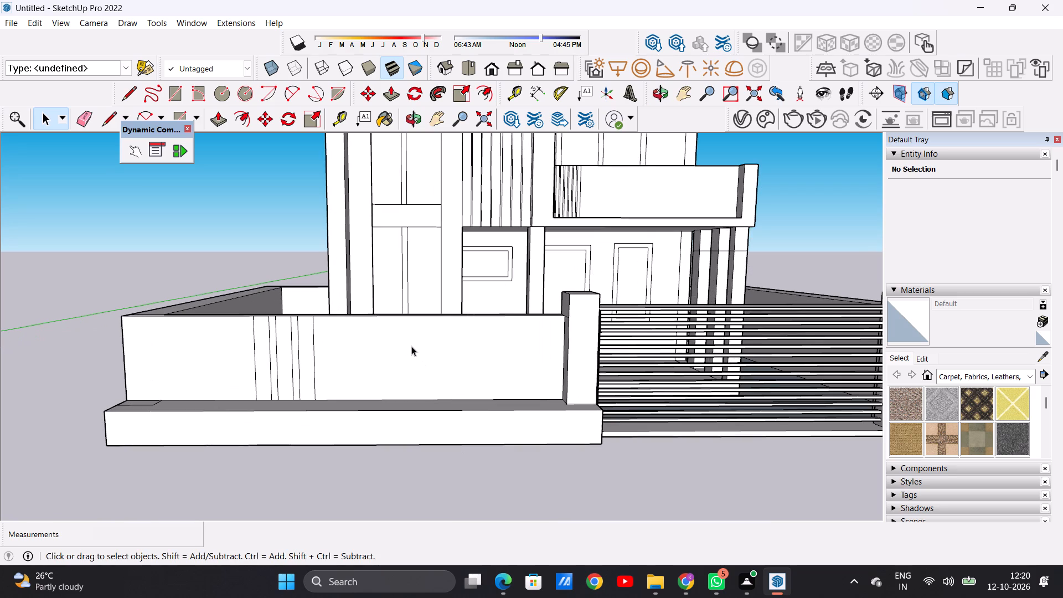
key("l")
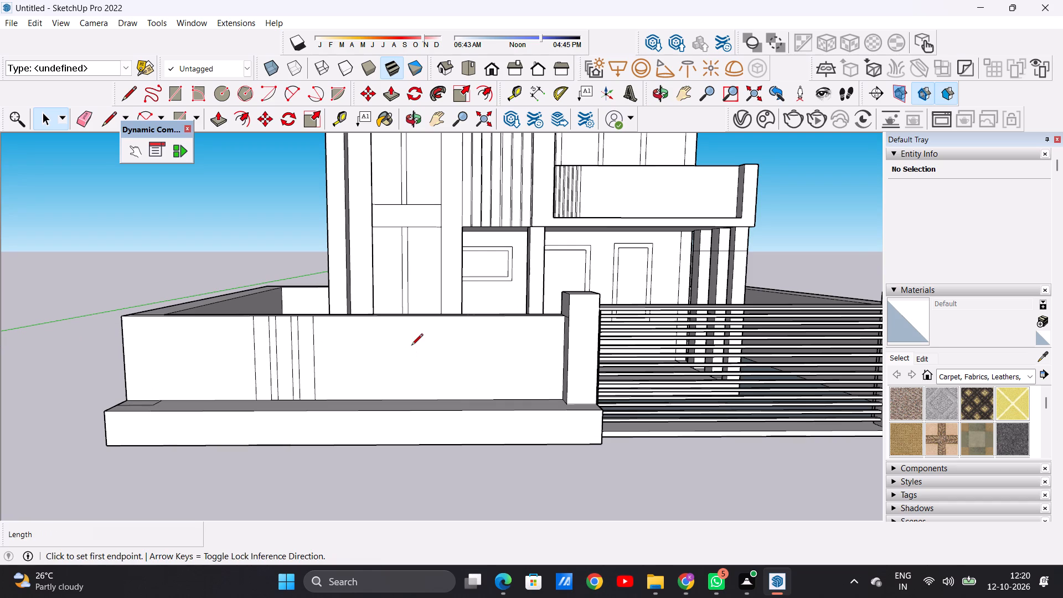
left_click(460, 399)
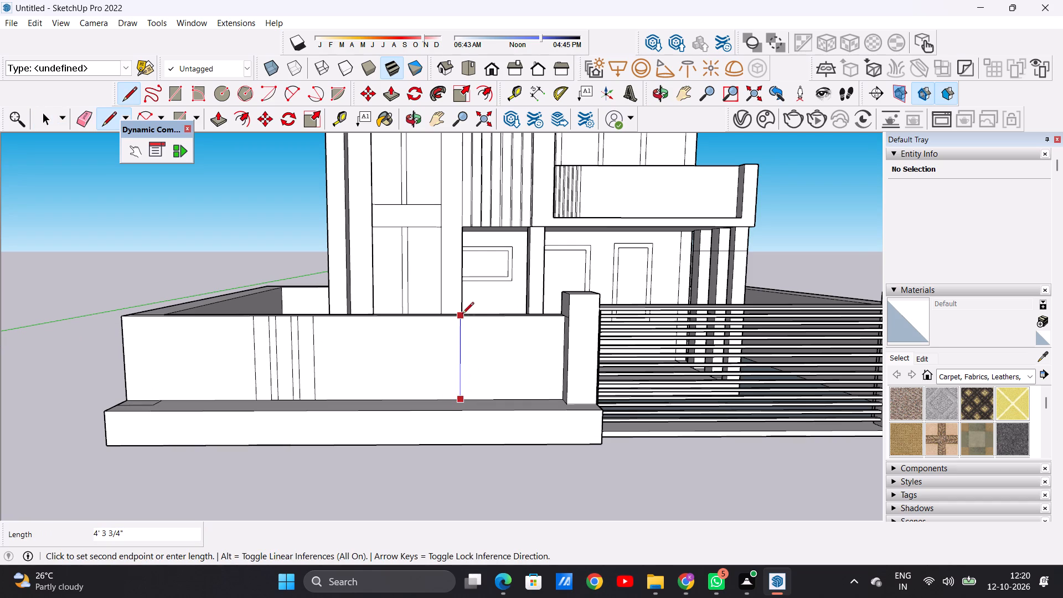
left_click(462, 315)
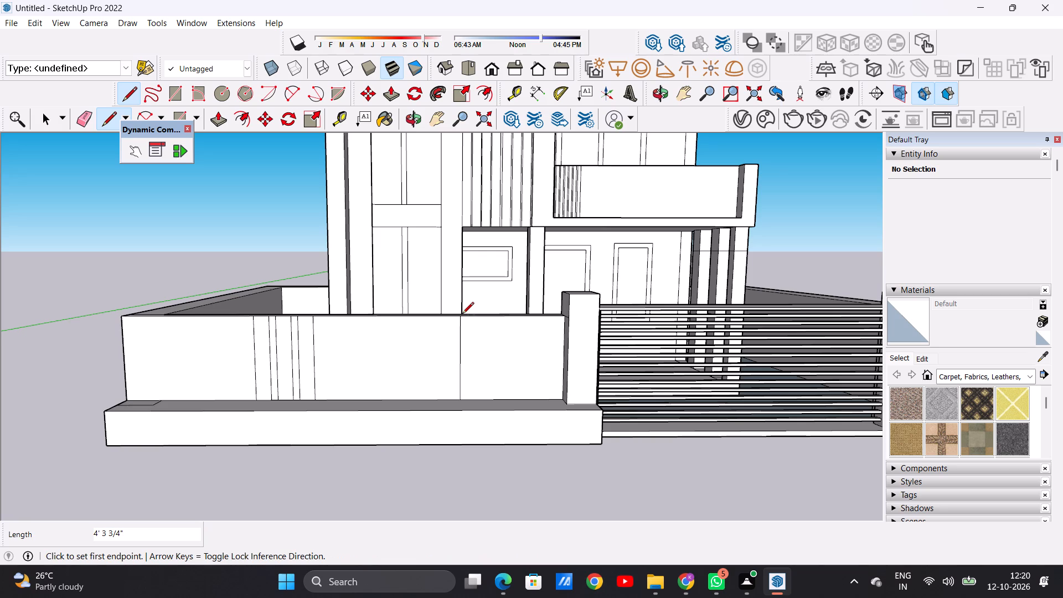
key("space")
Draw a horizontal rectangle about 3 11/16" by 4' 5 5/16" from the vertical line toward the strips, near the wall's top.
type("R")
scroll(462, 343, "up", 5)
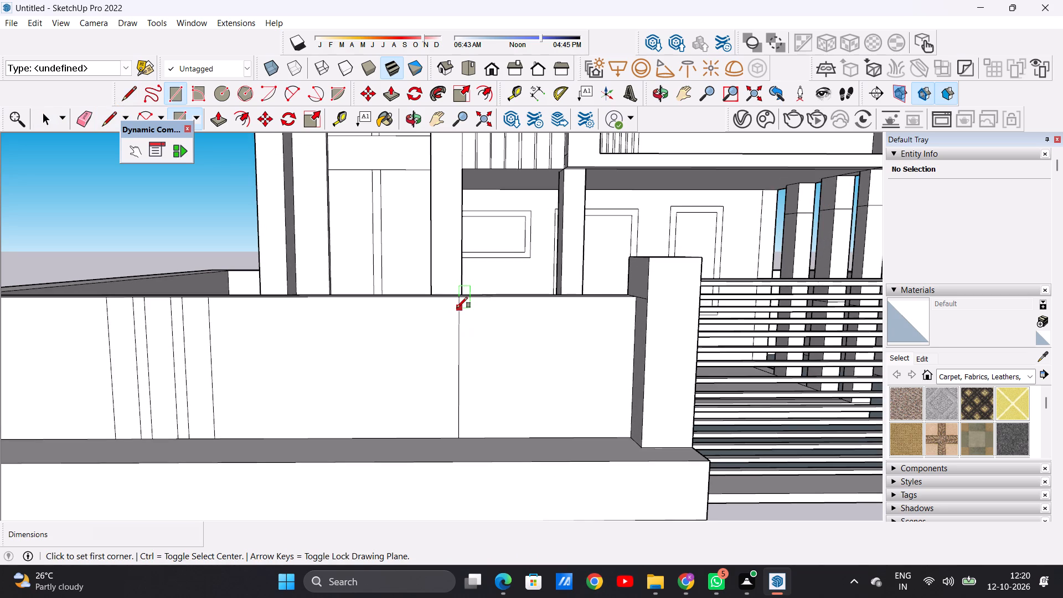
left_click(458, 312)
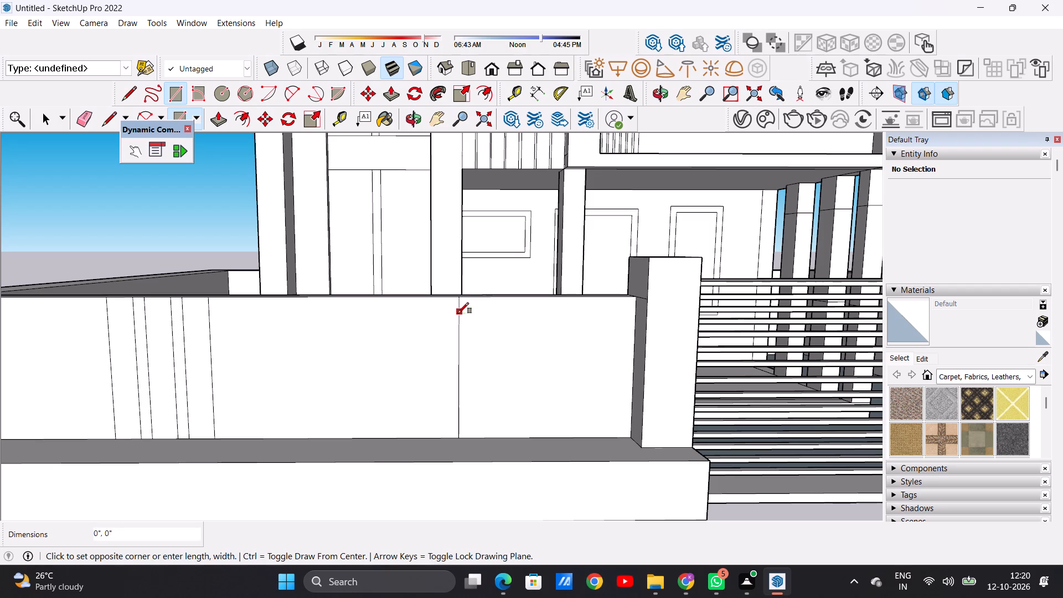
left_click(458, 325)
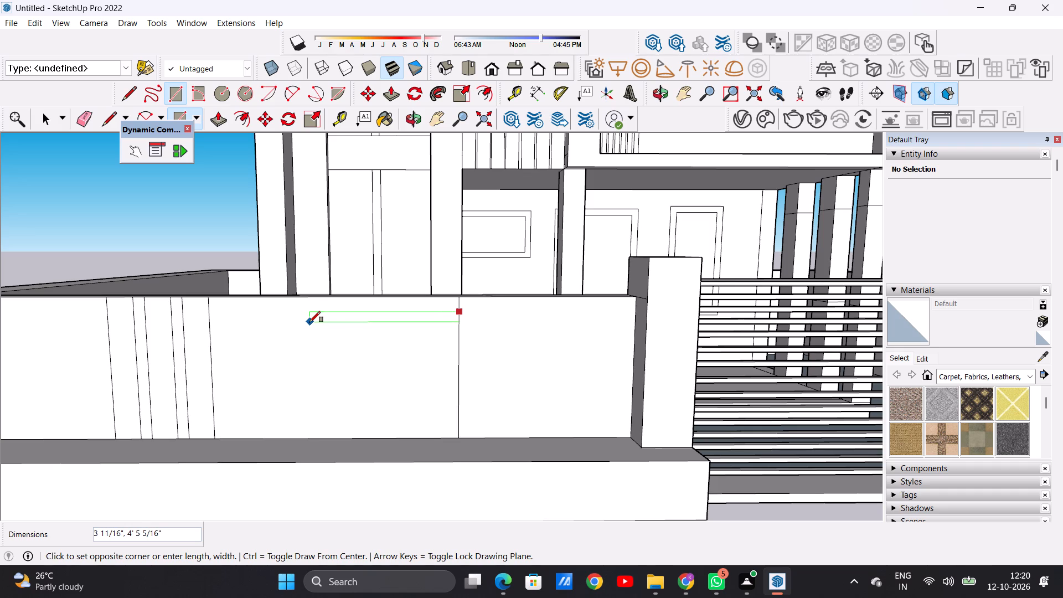
left_click(309, 322)
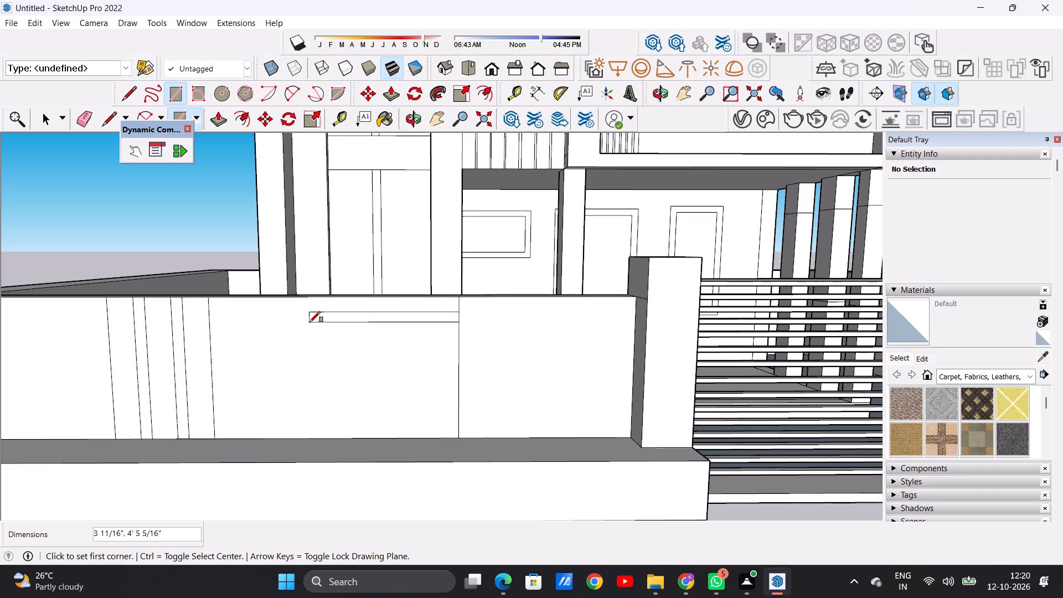
key("space")
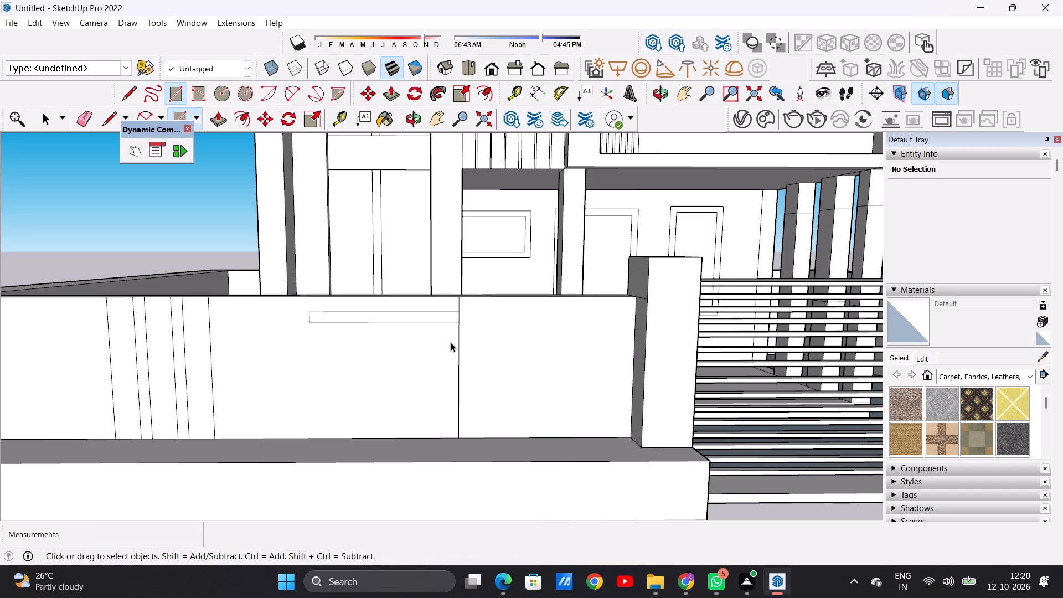
Draw a longer horizontal rectangle about 4 11/16" by 6' 8 5/8" from the vertical line, just below the first horizontal one.
key("r")
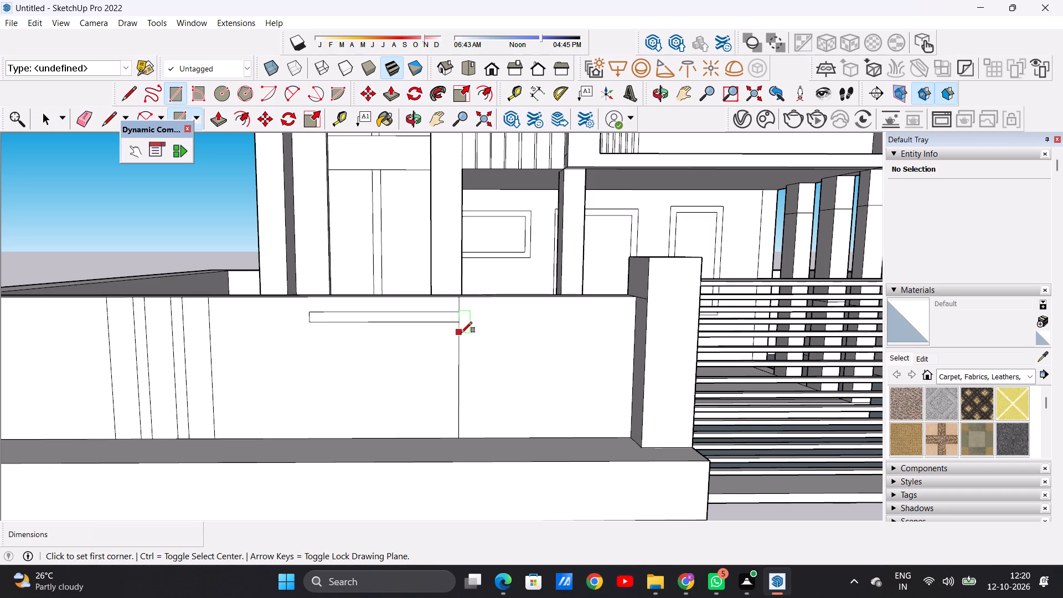
left_click(461, 333)
left_click(460, 346)
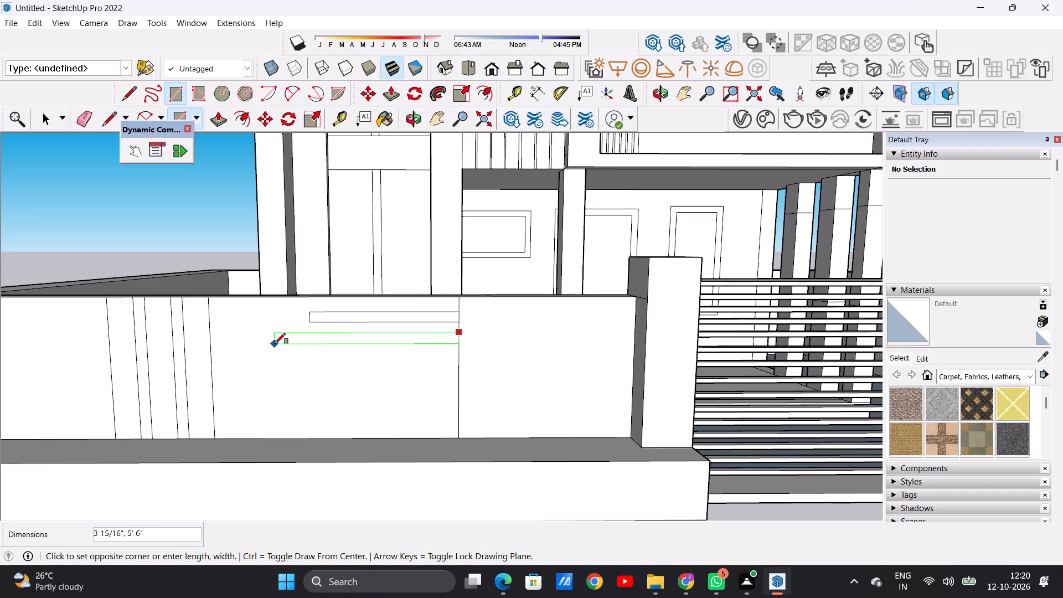
left_click(234, 346)
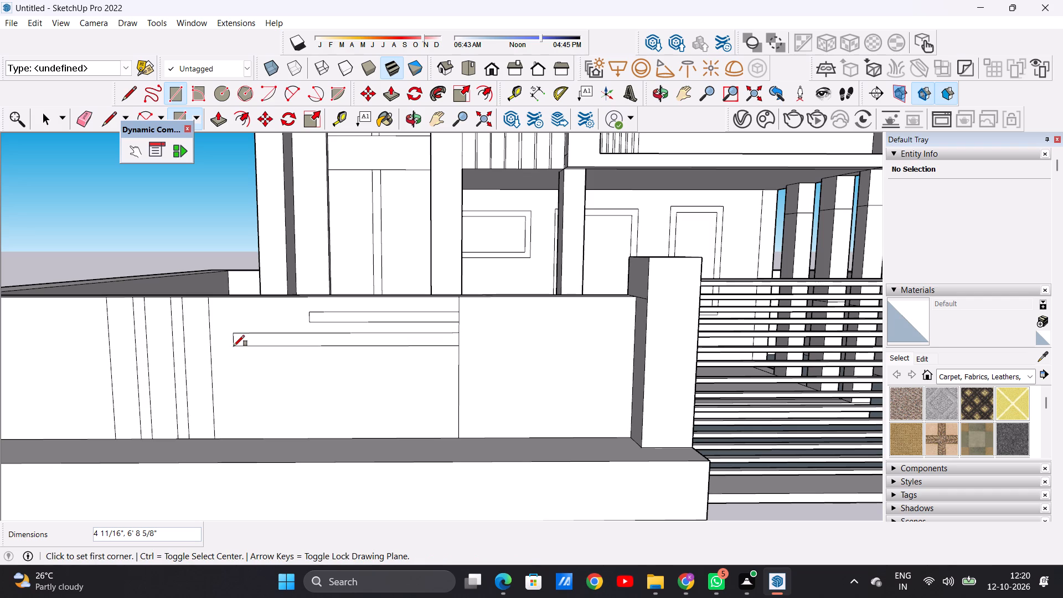
key("space")
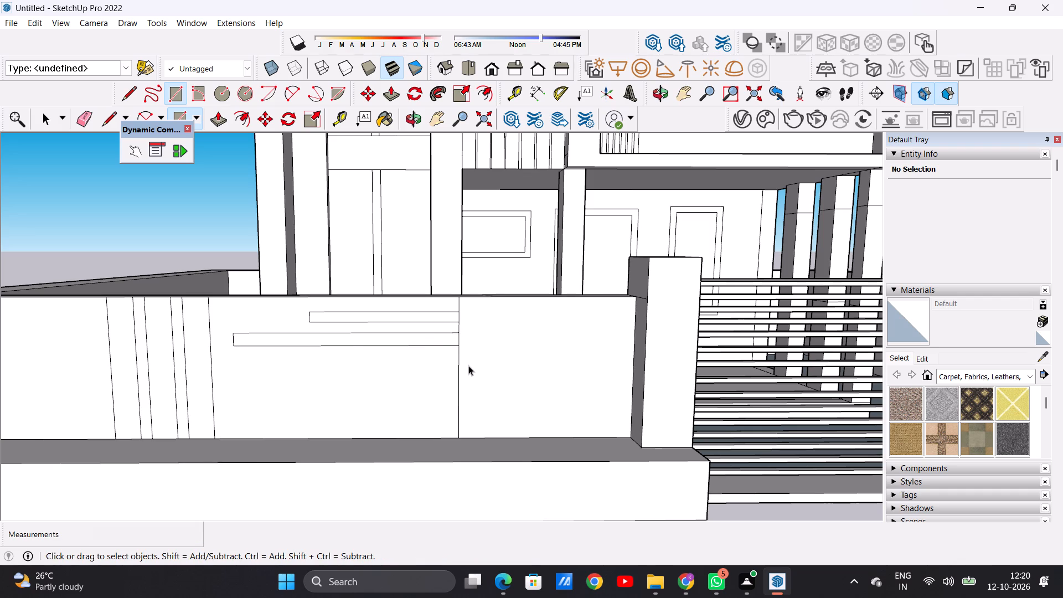
Draw a third horizontal rectangle about 5 5/16" by 6' 10 3/16" from the vertical line toward the strips, below the other two.
key("r")
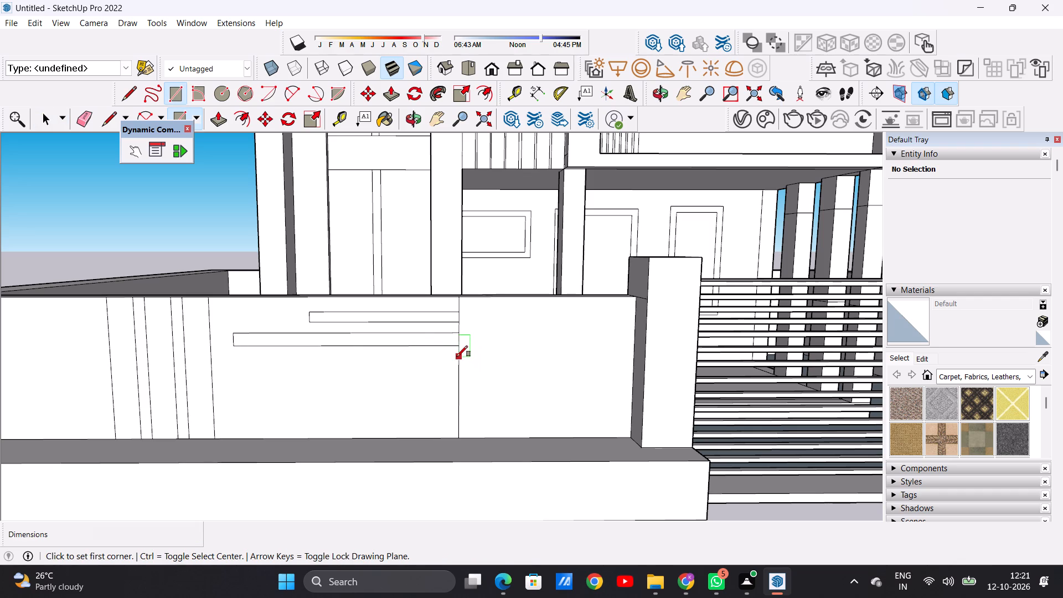
left_click(457, 357)
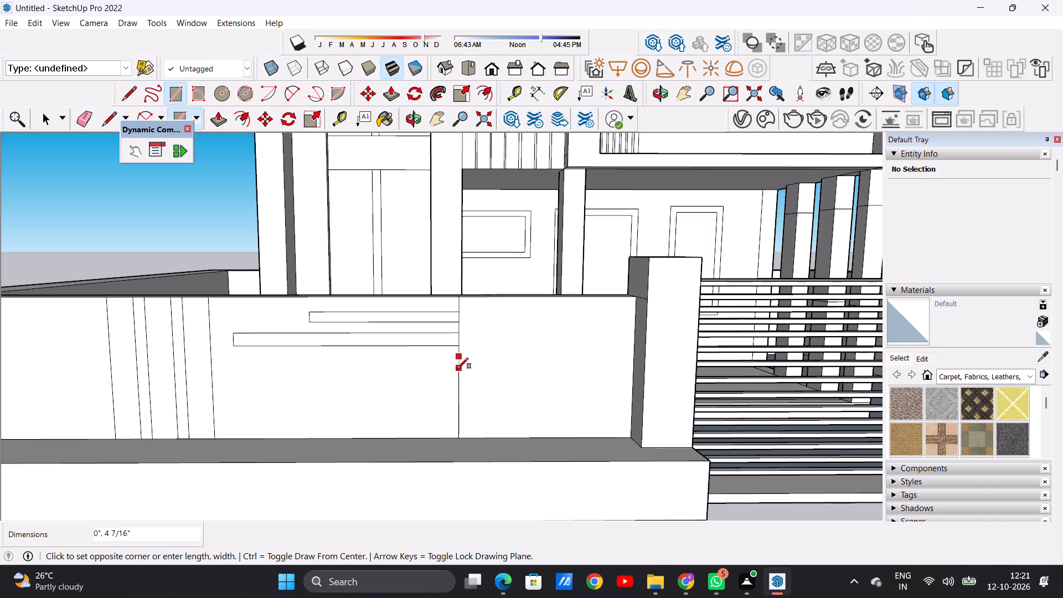
left_click(457, 369)
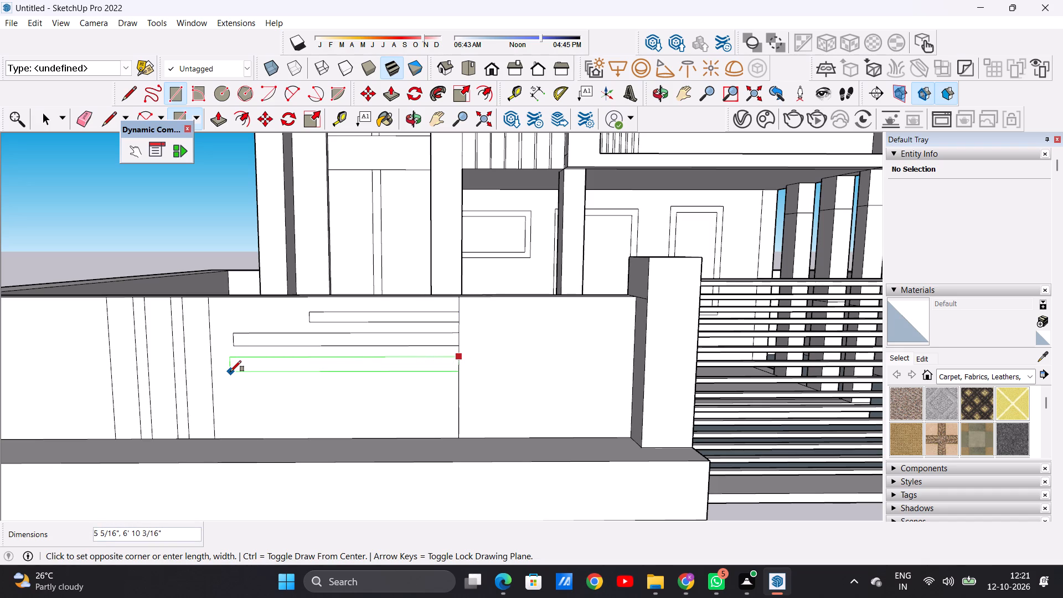
left_click(229, 370)
key("space")
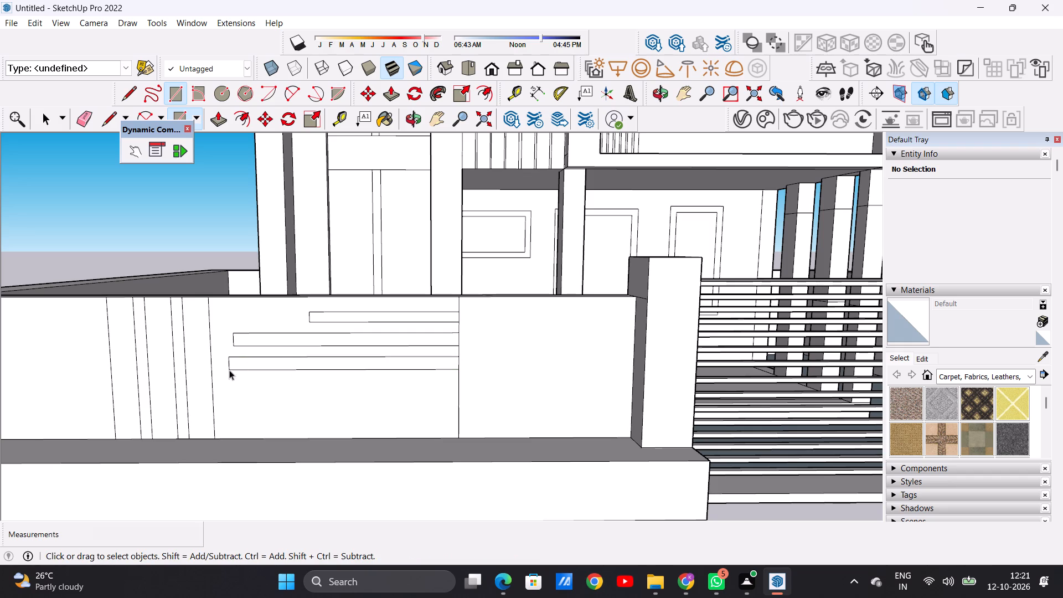
Examine the strip pattern on the front boundary wall up close and against the whole house front.
scroll(280, 353, "down", 13)
left_click(96, 357)
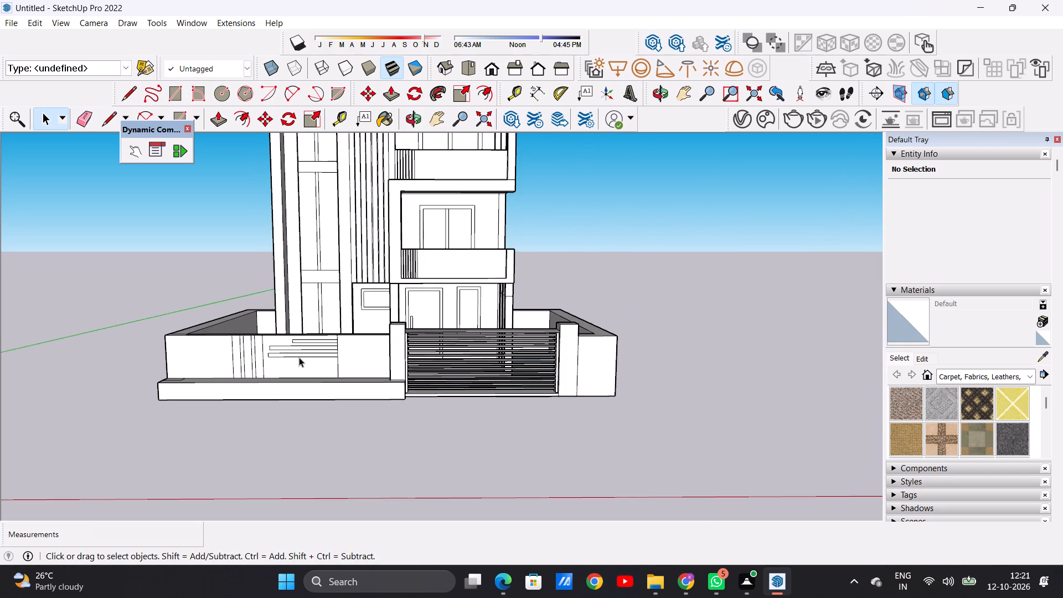
scroll(305, 353, "up", 6)
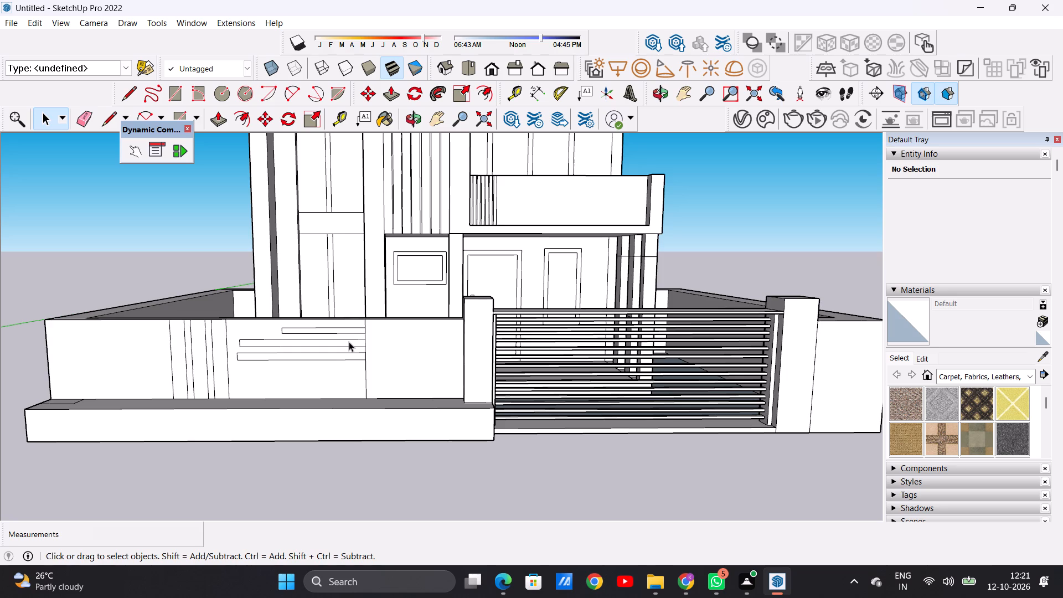
key("space")
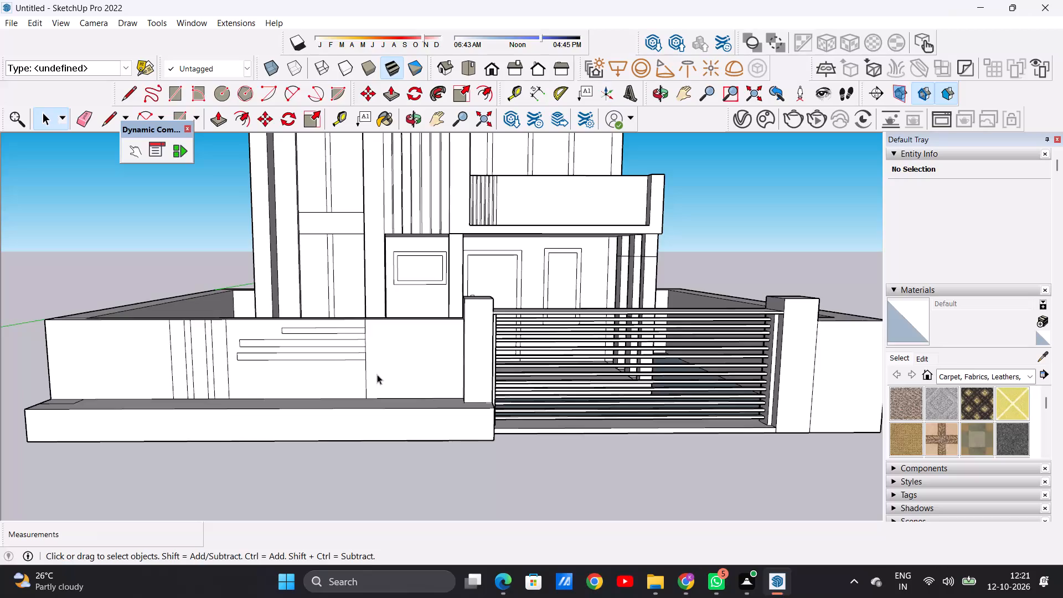
scroll(342, 361, "down", 9)
scroll(311, 357, "up", 6)
scroll(265, 364, "up", 4)
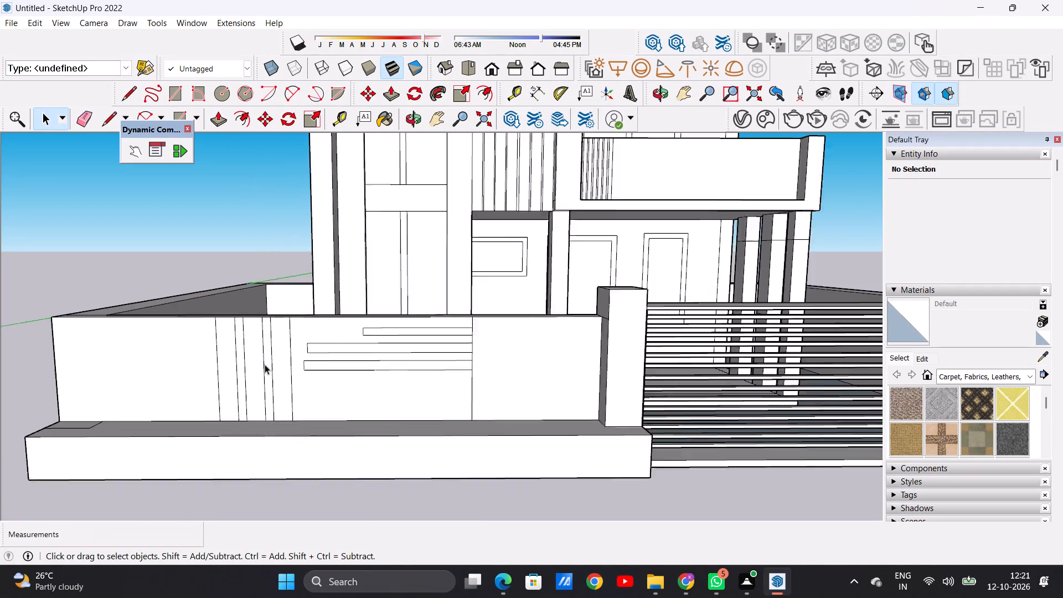
scroll(265, 364, "up", 2)
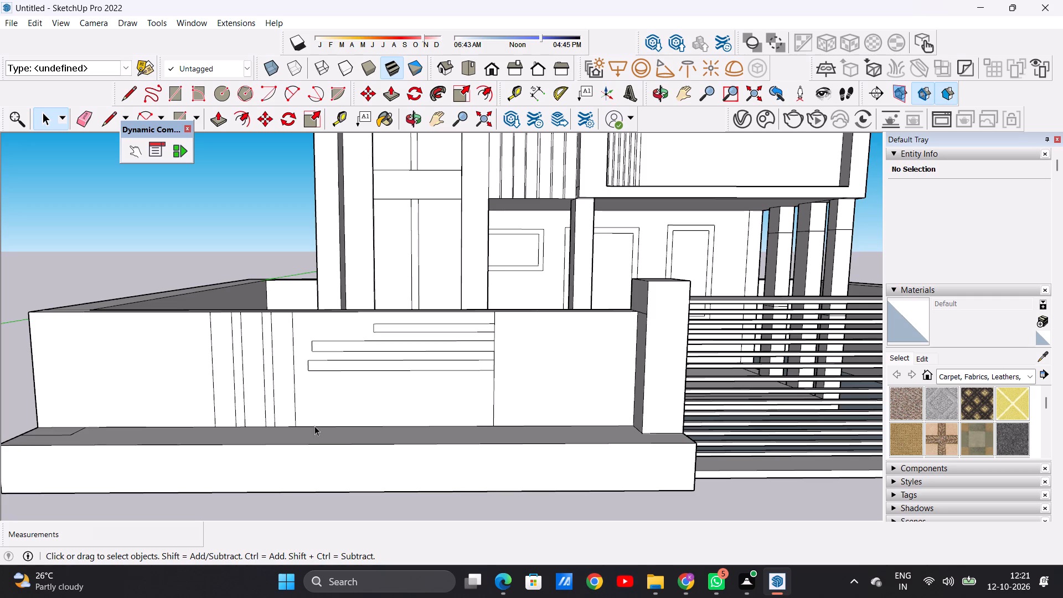
scroll(324, 429, "down", 10)
scroll(381, 395, "up", 8)
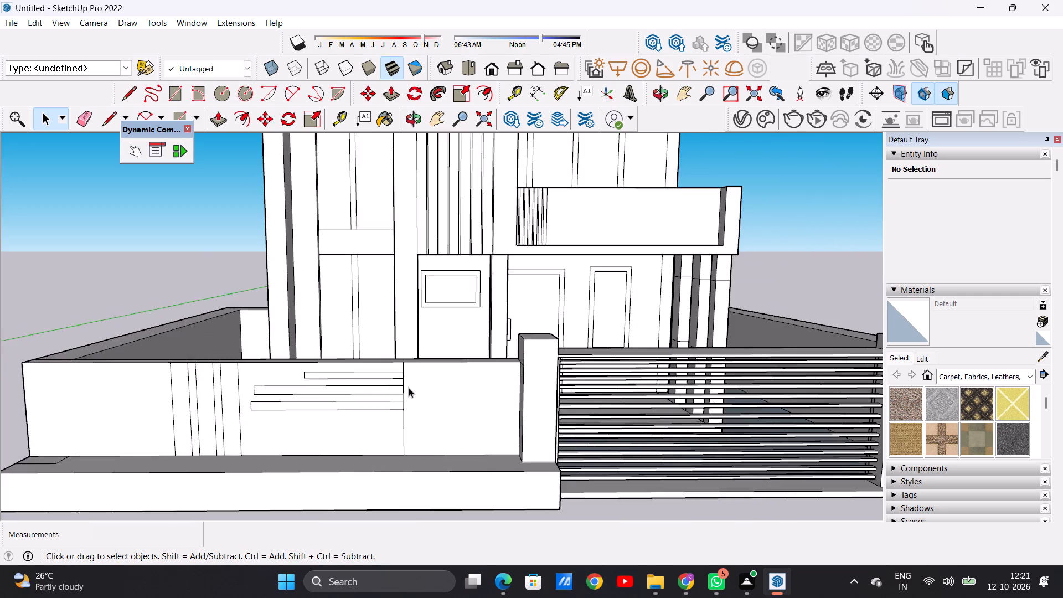
scroll(409, 388, "up", 8)
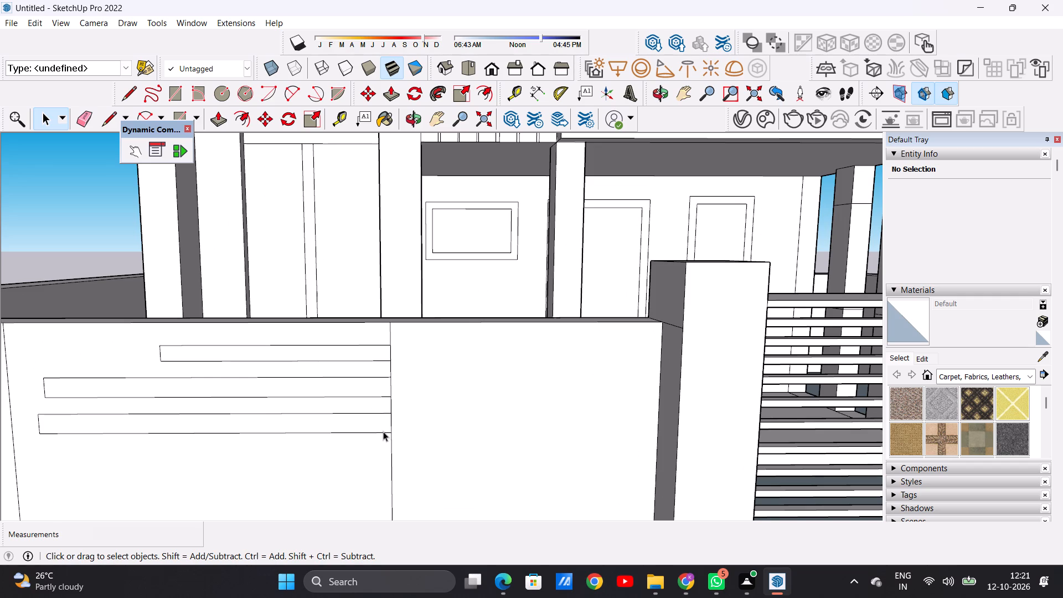
scroll(400, 450, "down", 17)
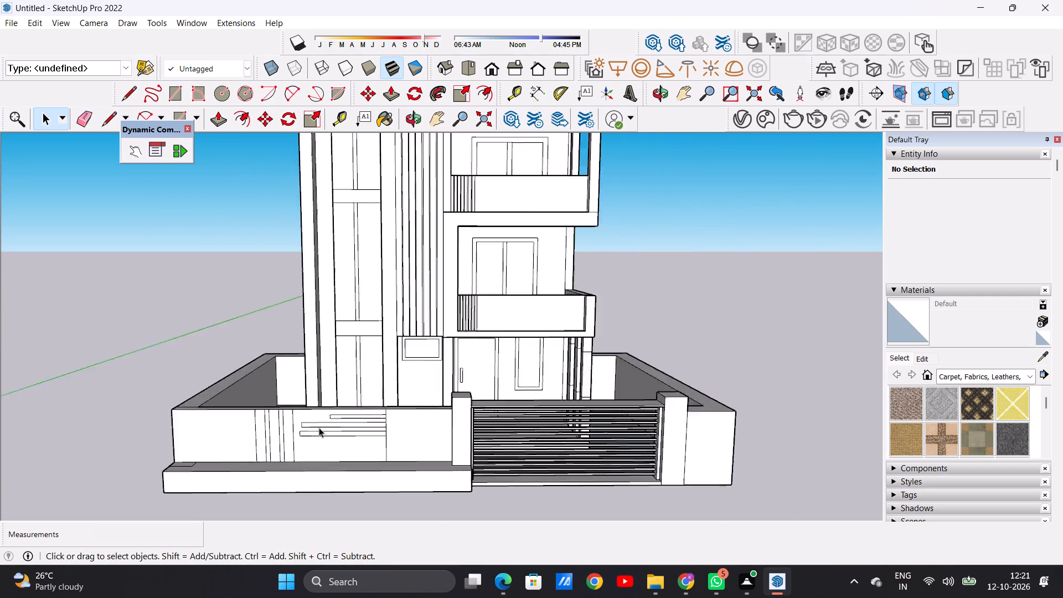
scroll(319, 427, "down", 2)
scroll(349, 429, "up", 1)
scroll(349, 429, "down", 1)
scroll(349, 429, "up", 3)
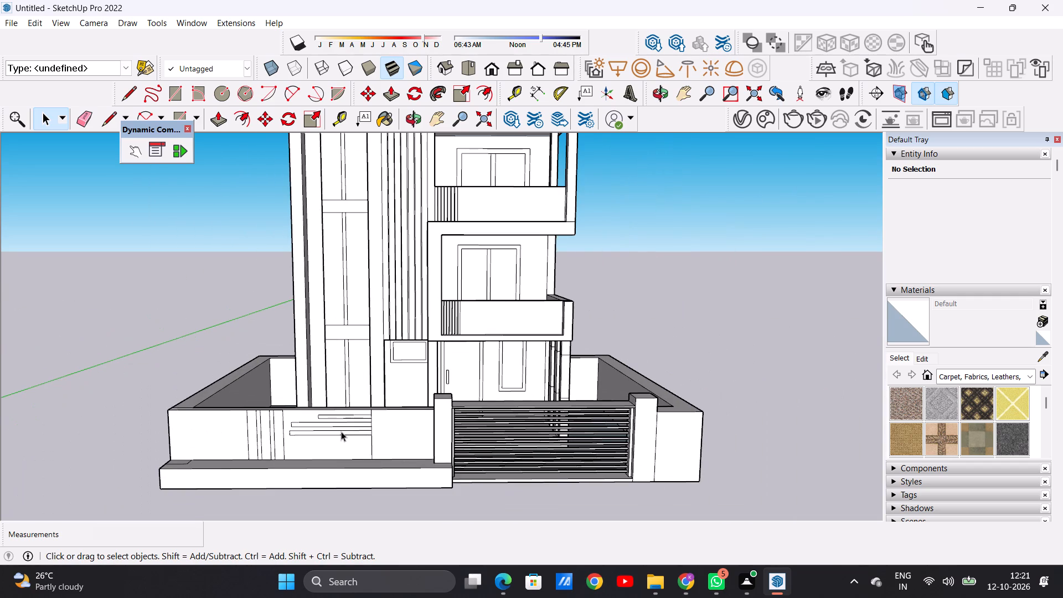
scroll(331, 462, "down", 5)
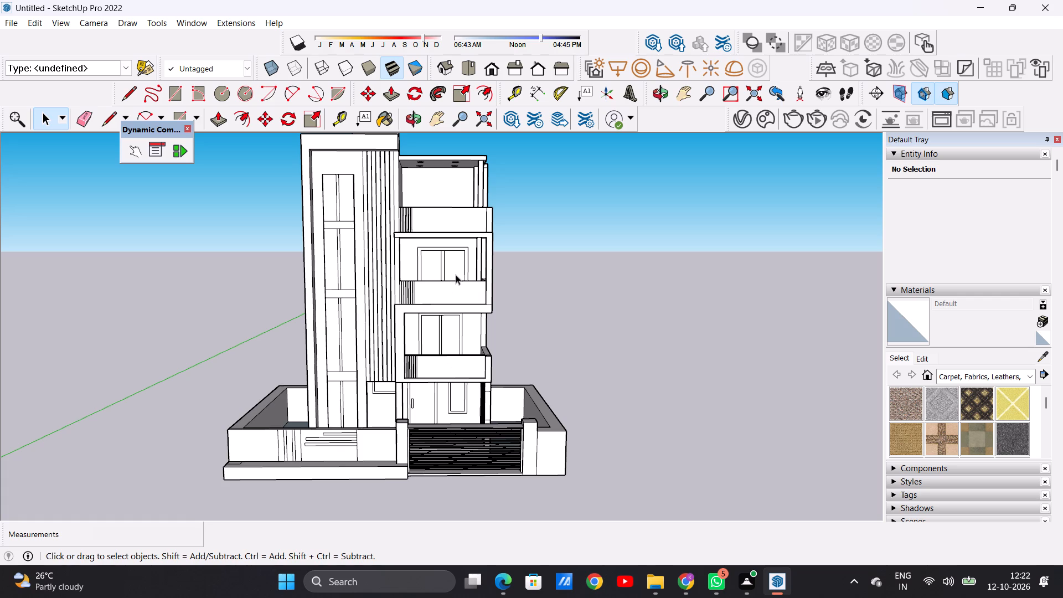
Draw a 3' 2 15/16" vertical line down the front face of the middle balcony's parapet, near its outer corner.
scroll(461, 279, "up", 5)
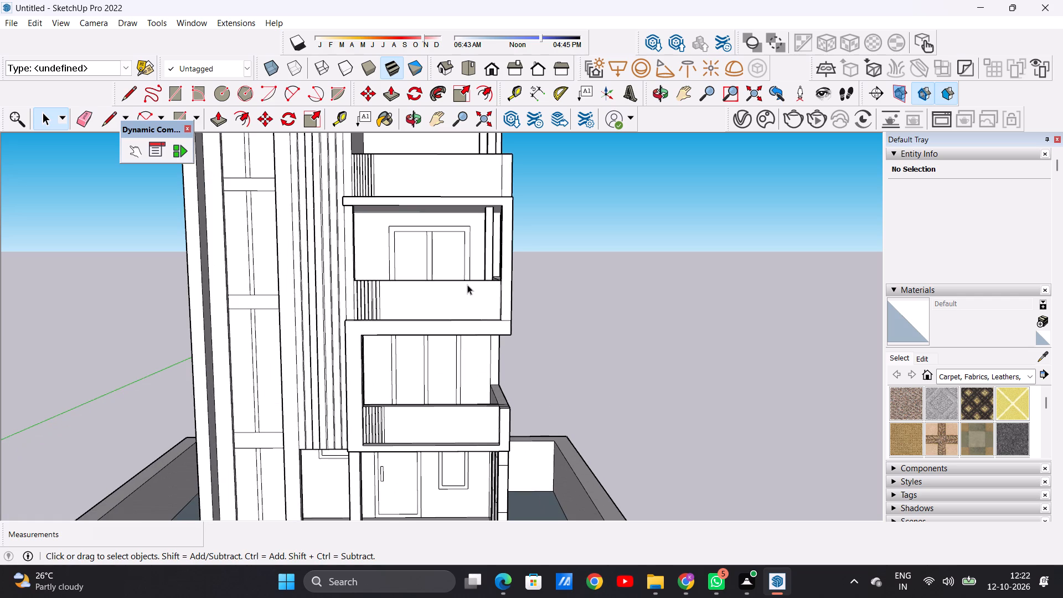
scroll(471, 286, "up", 7)
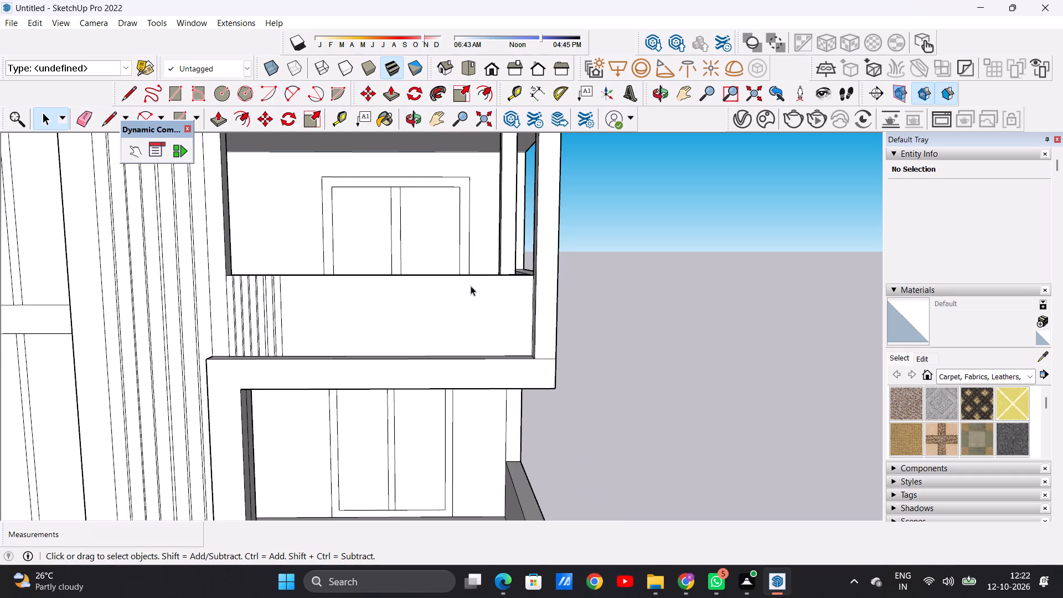
key("l")
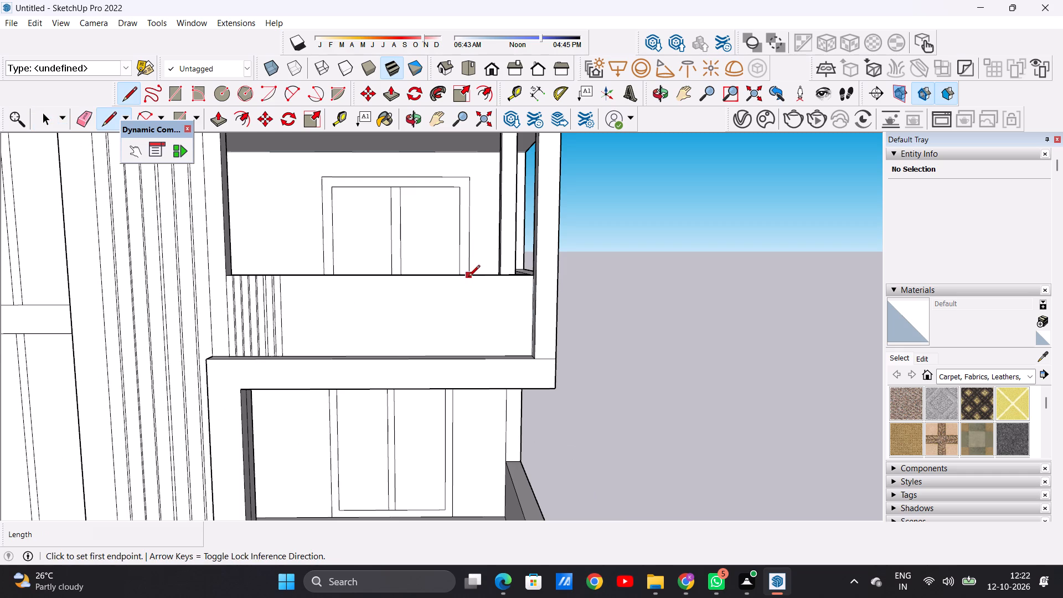
left_click(468, 277)
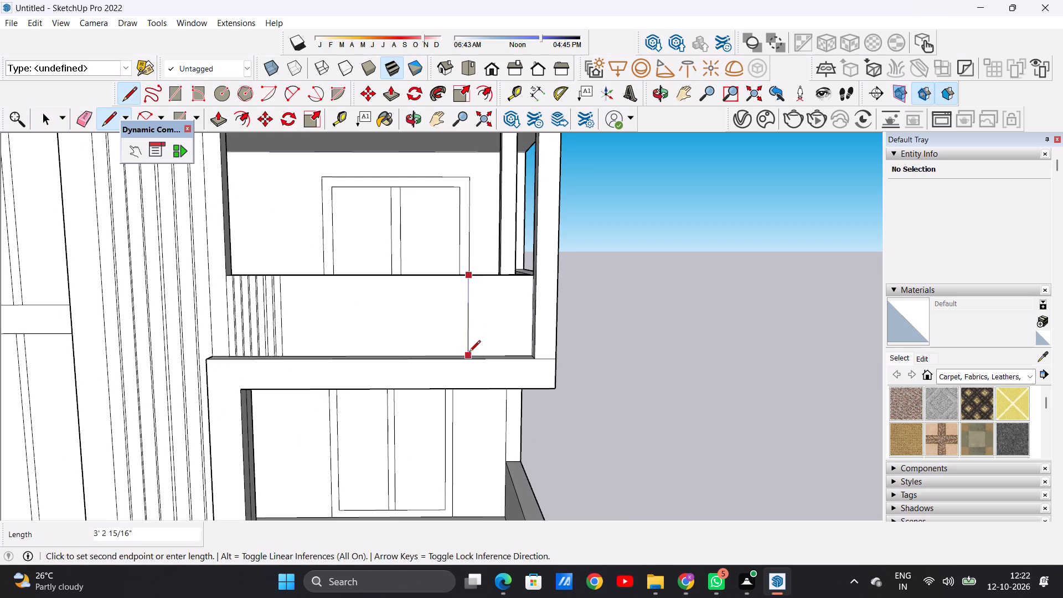
left_click(467, 353)
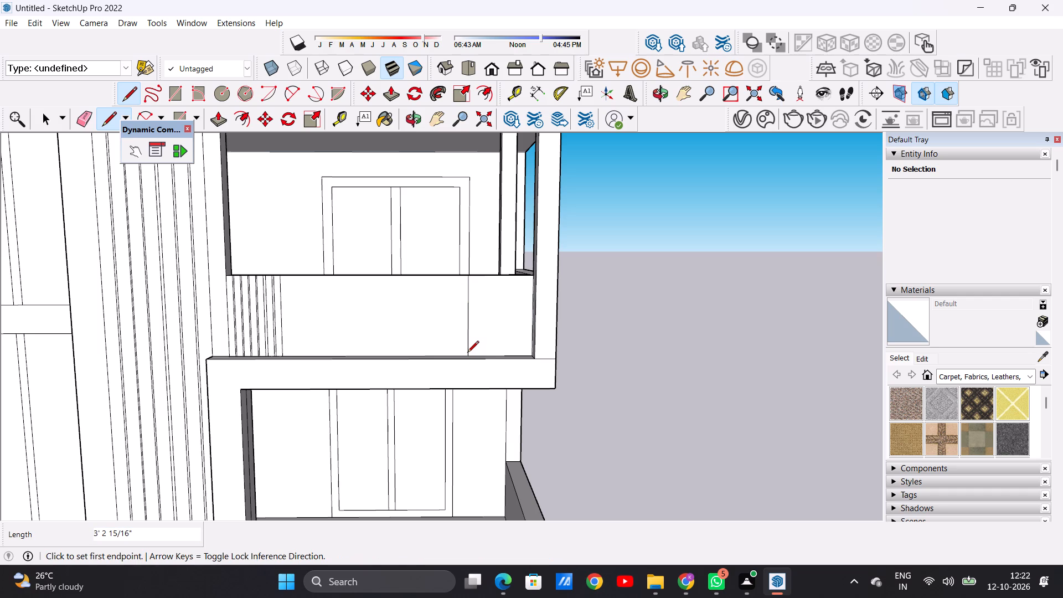
Continue the line about 7 13/16" across the top of the middle balcony's parapet to its inner edge.
middle_click_drag(484, 297, 453, 389)
scroll(450, 332, "up", 7)
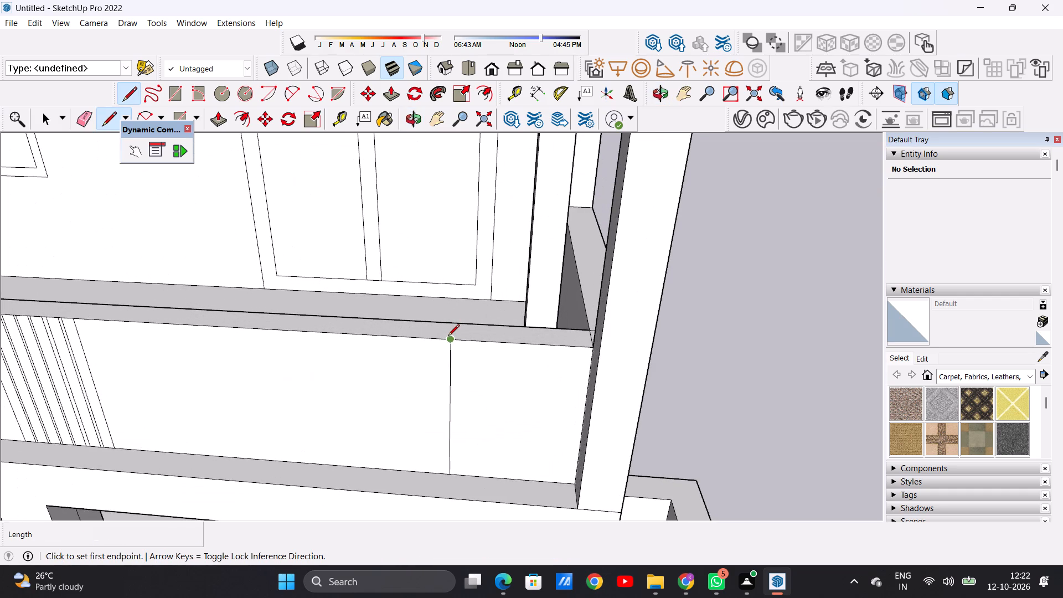
left_click(448, 341)
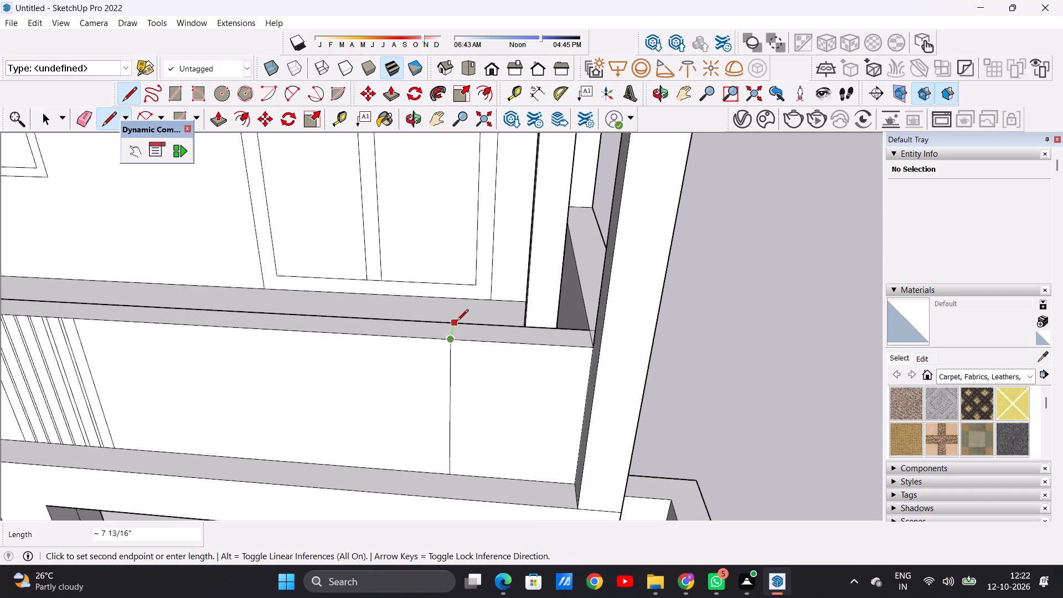
left_click(457, 322)
Draw a 3' 2 15/16" vertical line down the inner face of the middle balcony's parapet to the floor, from the top line's end.
scroll(422, 347, "down", 10)
middle_click_drag(490, 341, 305, 339)
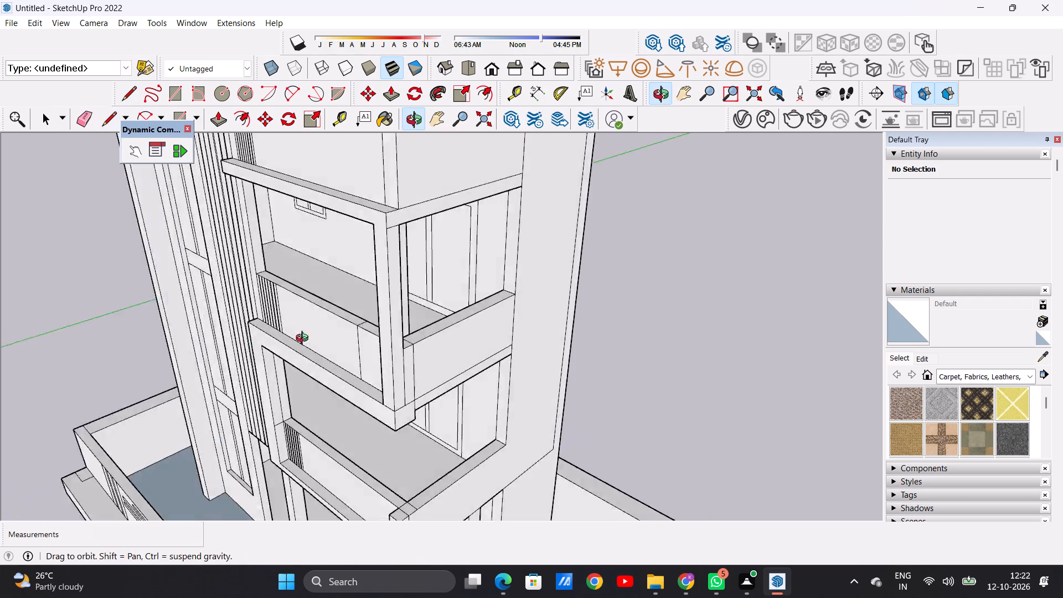
middle_click_drag(305, 339, 71, 360)
scroll(311, 294, "up", 6)
middle_click_drag(402, 294, 333, 316)
scroll(383, 301, "up", 1)
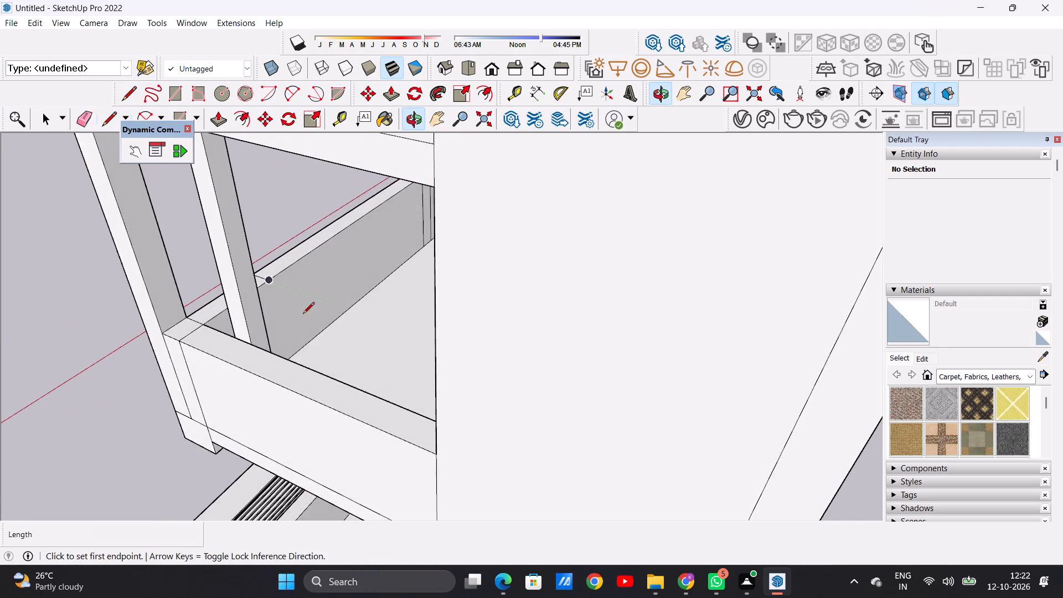
scroll(241, 281, "up", 4)
scroll(245, 281, "down", 1)
scroll(245, 281, "up", 7)
left_click(276, 280)
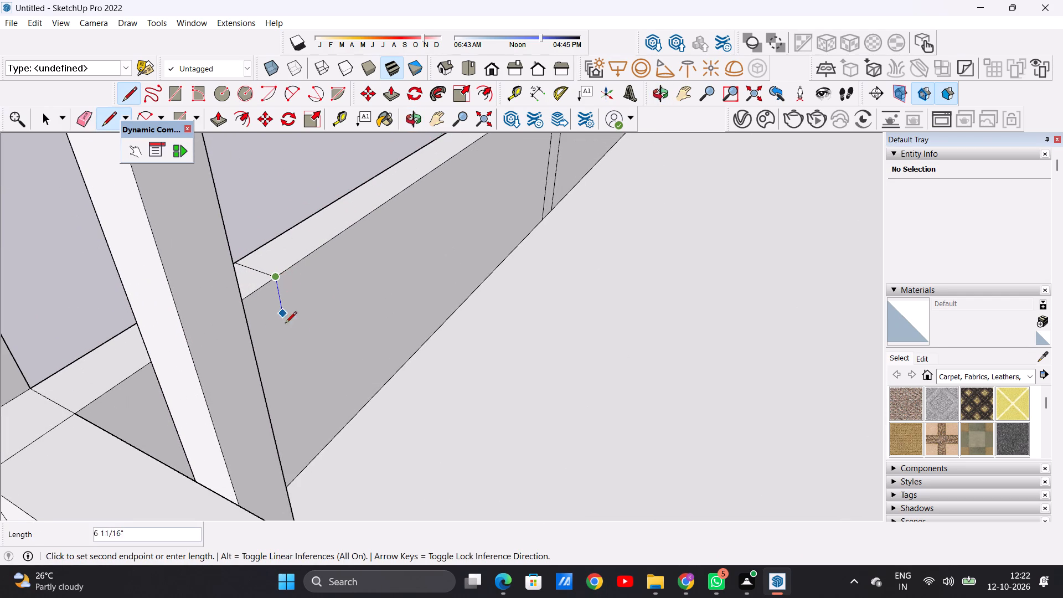
left_click(314, 464)
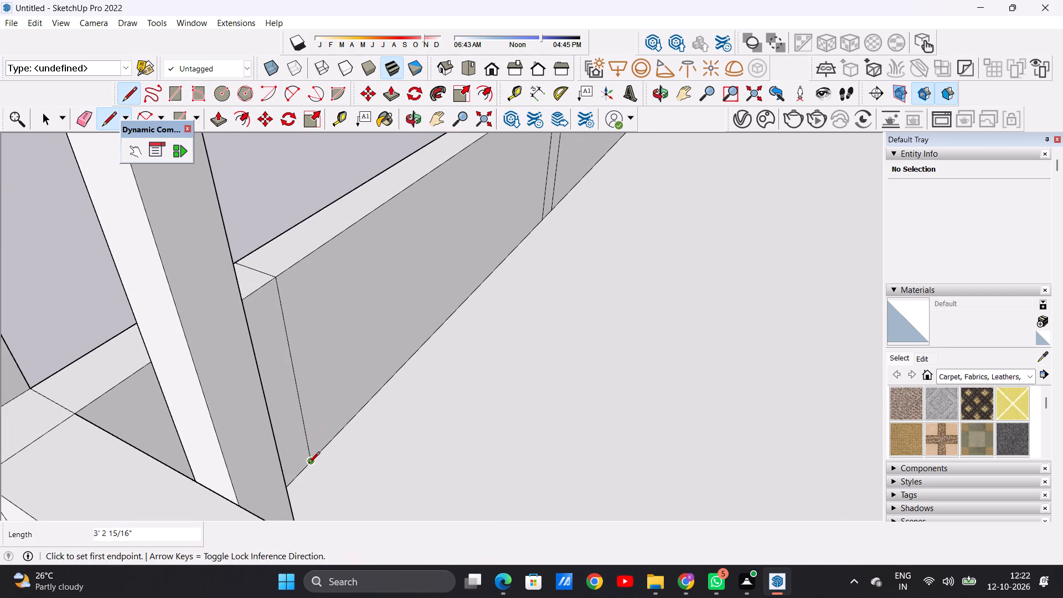
key("space")
Draw a vertical line about 3' 5 9/16" down the front face of the top balcony's parapet, above the middle balcony's line.
scroll(334, 361, "down", 13)
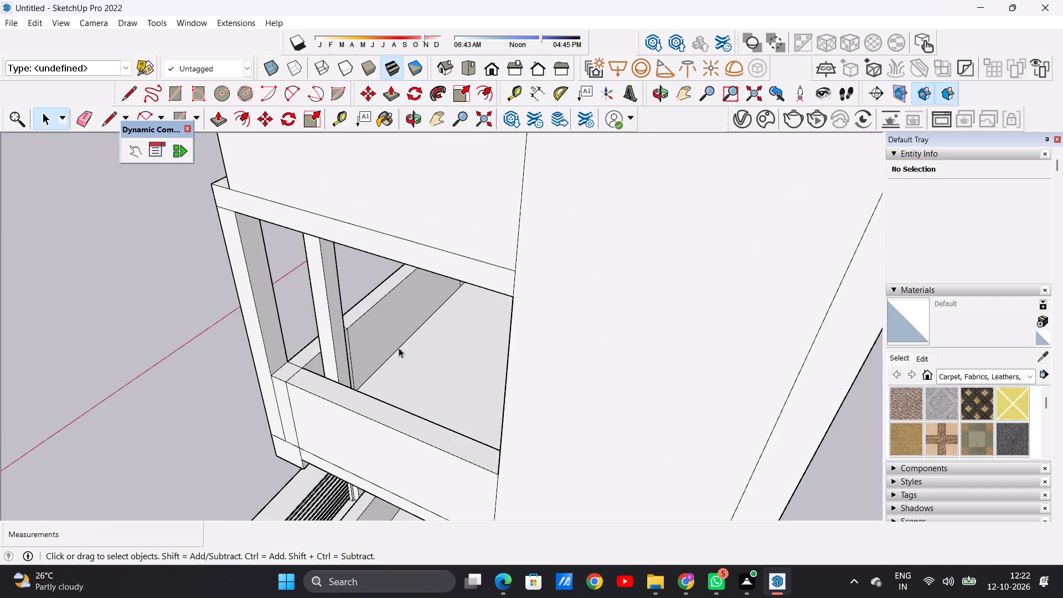
scroll(399, 348, "down", 2)
middle_click_drag(297, 373, 649, 343)
middle_click_drag(496, 379, 620, 338)
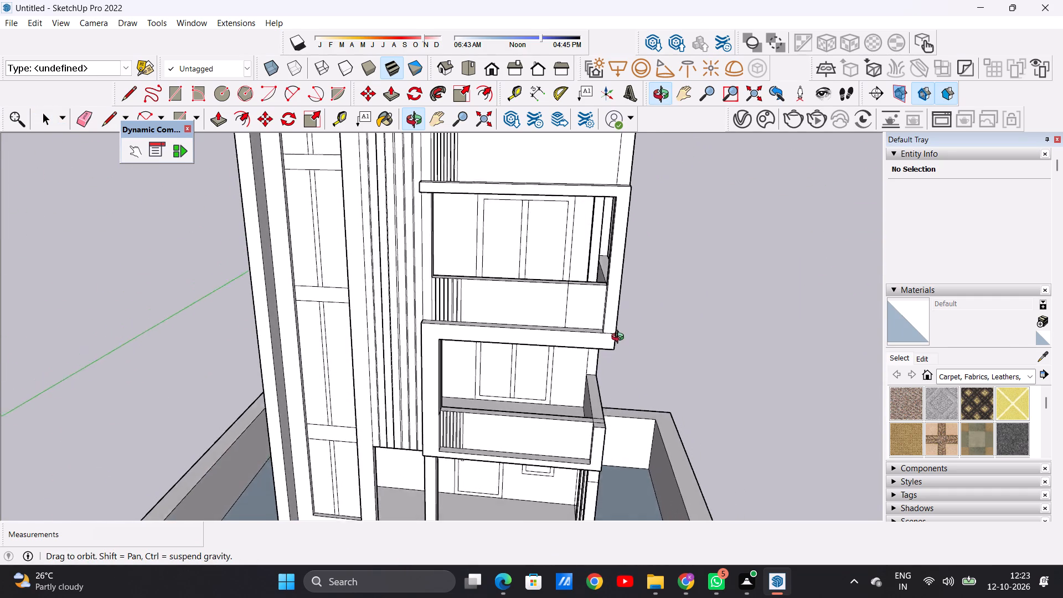
middle_click_drag(620, 338, 609, 298)
scroll(541, 390, "down", 4)
scroll(567, 216, "up", 6)
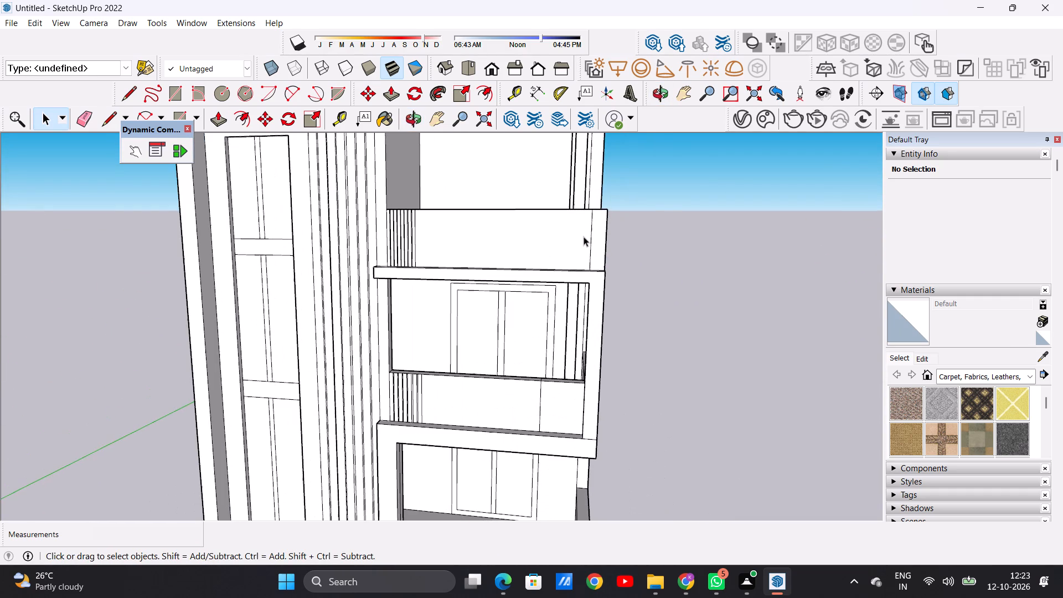
scroll(591, 246, "down", 3)
middle_click_drag(574, 241, 582, 254)
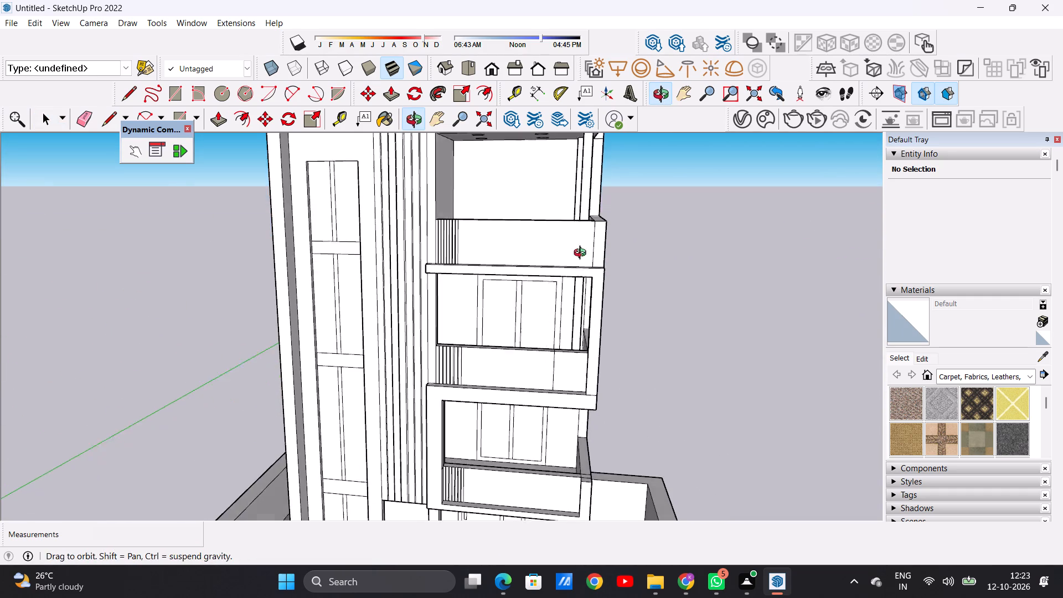
middle_click_drag(582, 254, 598, 274)
scroll(564, 240, "up", 4)
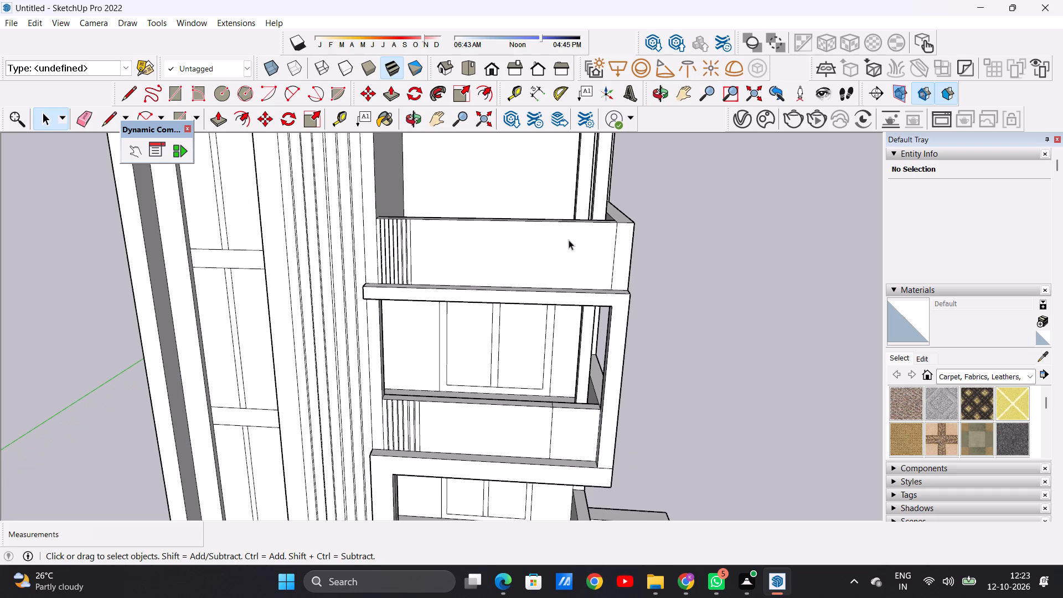
key("l")
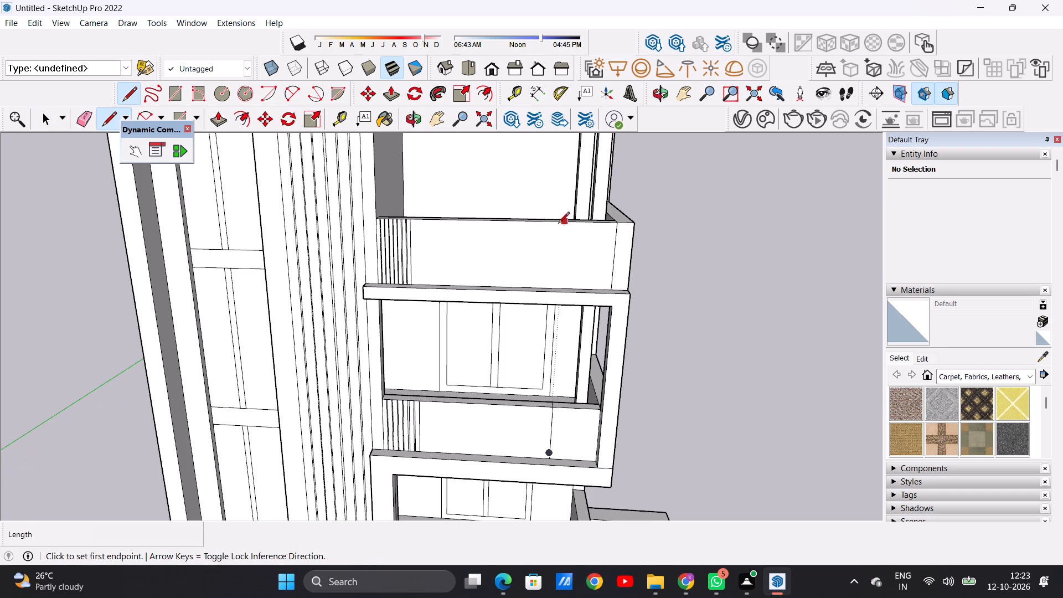
middle_click_drag(577, 264, 537, 249)
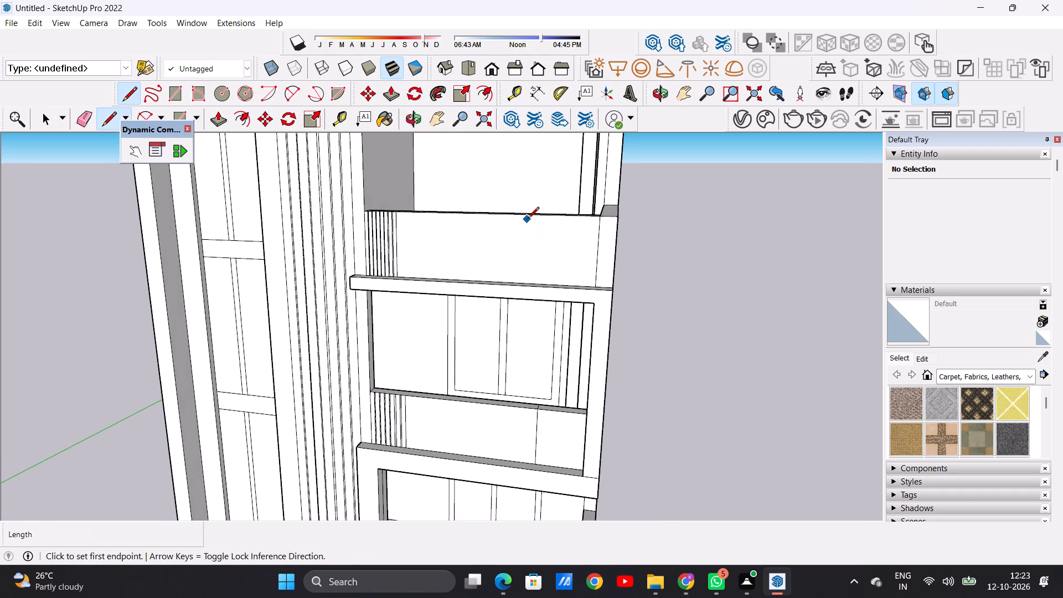
left_click(531, 215)
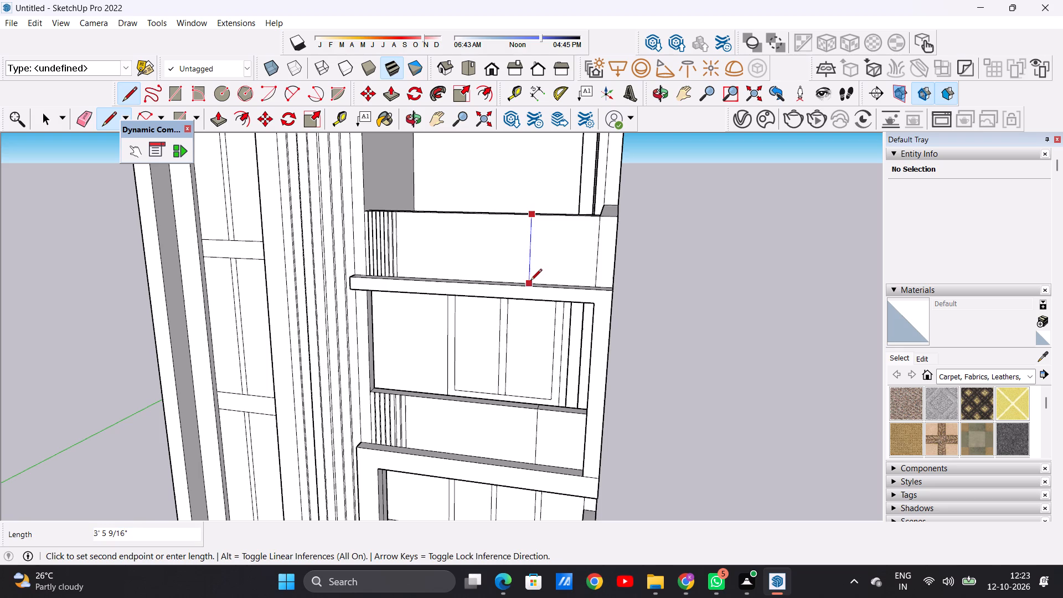
left_click(530, 281)
Continue the line about 7 13/16" across the top of the top balcony's parapet to its inner edge.
middle_click_drag(551, 212, 465, 350)
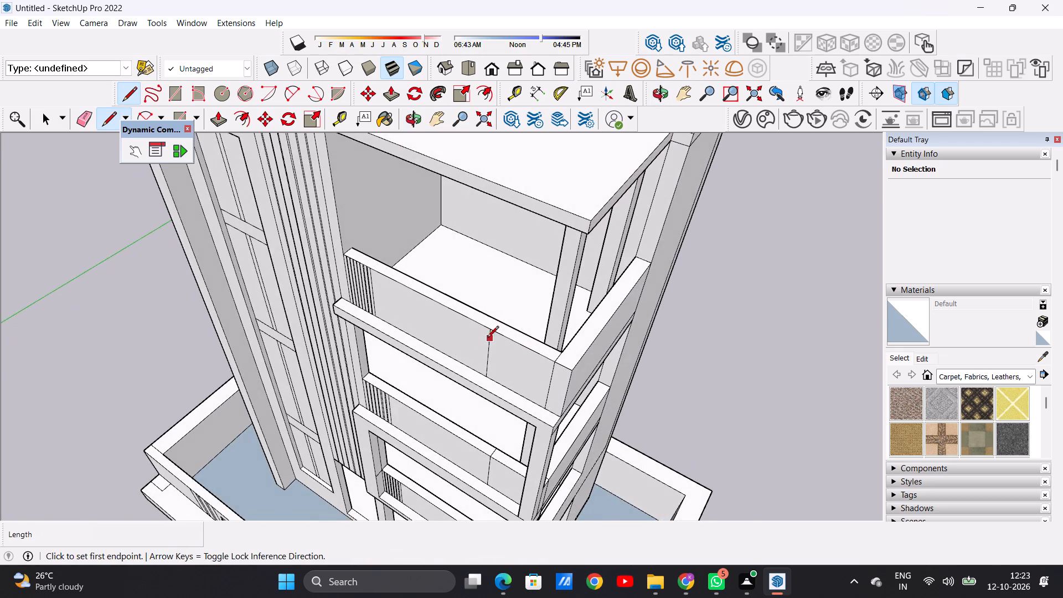
scroll(487, 338, "up", 11)
left_click(473, 318)
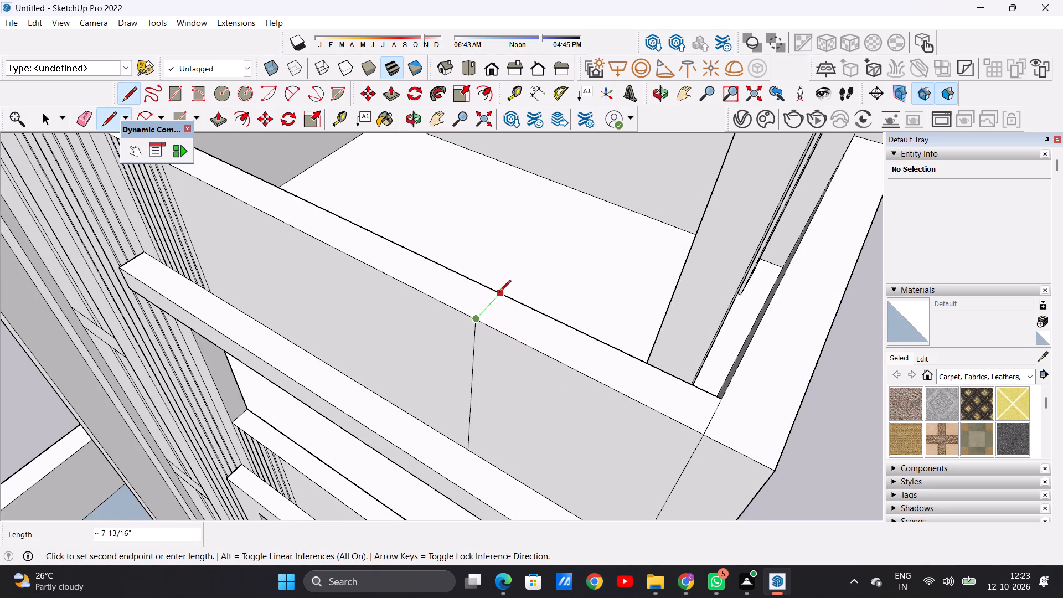
left_click(501, 292)
Draw a 3' 5 9/16" vertical line down the inner face of the top balcony's parapet to the floor, from the top line's end.
middle_click_drag(611, 292, 307, 293)
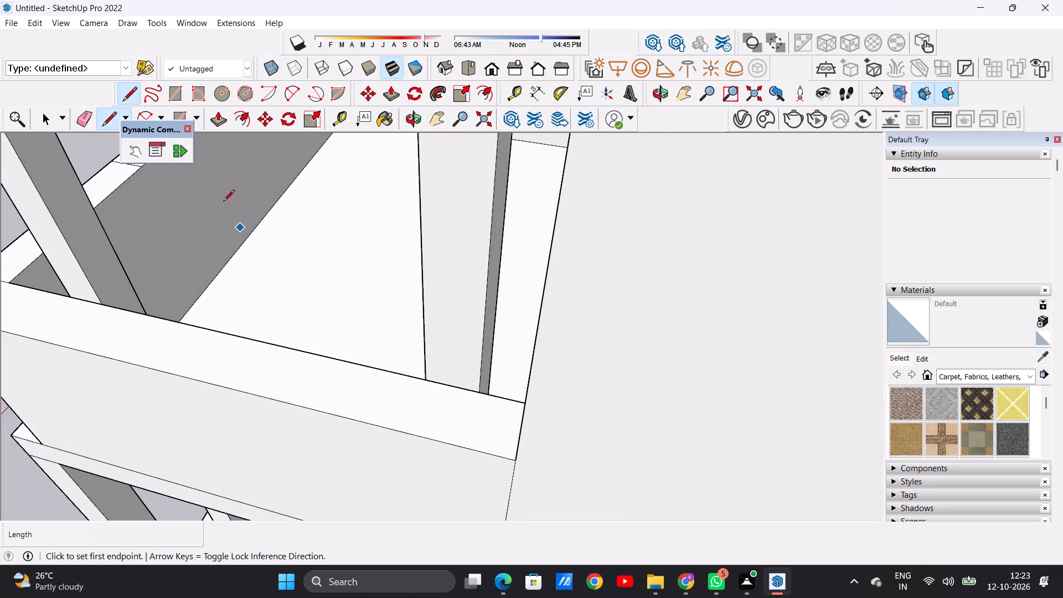
scroll(226, 285, "down", 2)
scroll(199, 198, "up", 5)
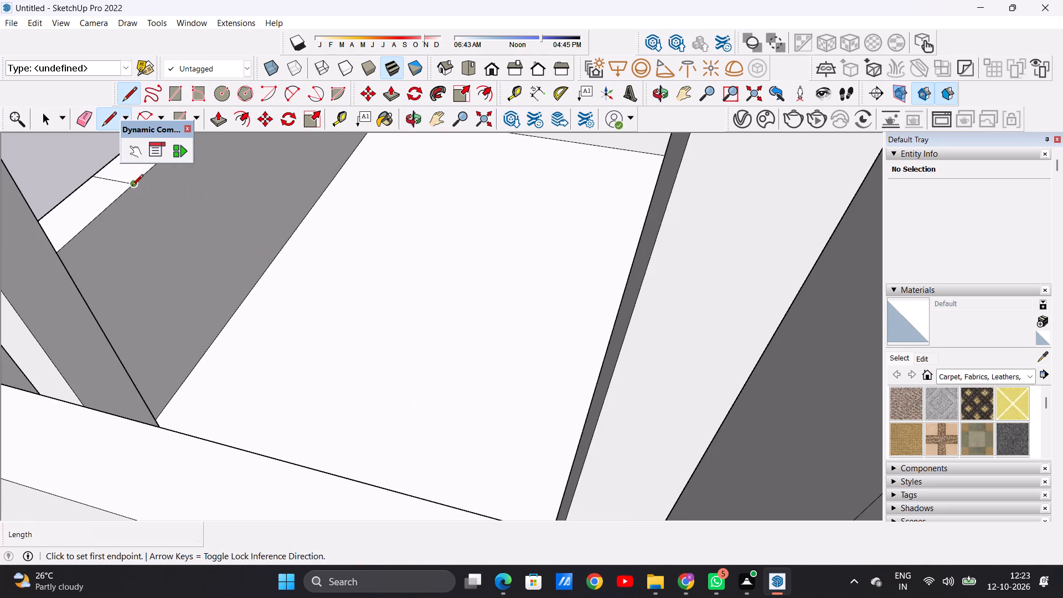
left_click(132, 187)
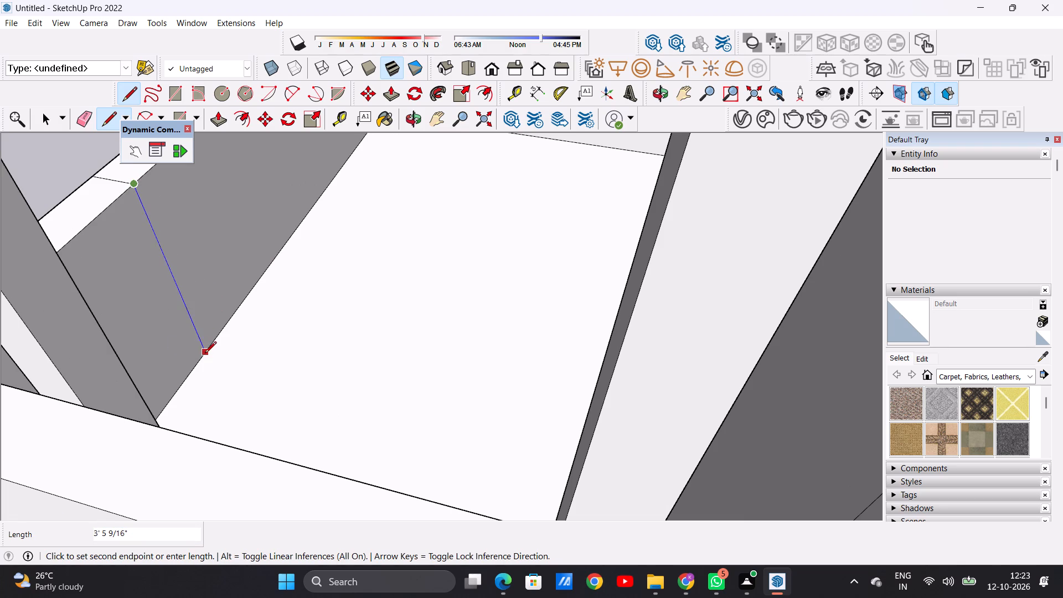
left_click(205, 354)
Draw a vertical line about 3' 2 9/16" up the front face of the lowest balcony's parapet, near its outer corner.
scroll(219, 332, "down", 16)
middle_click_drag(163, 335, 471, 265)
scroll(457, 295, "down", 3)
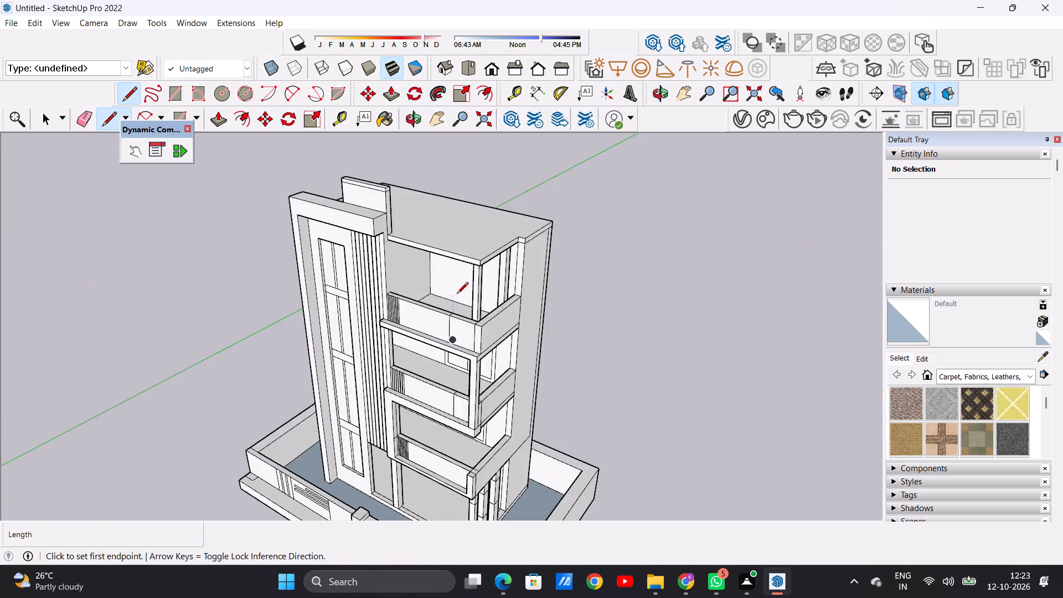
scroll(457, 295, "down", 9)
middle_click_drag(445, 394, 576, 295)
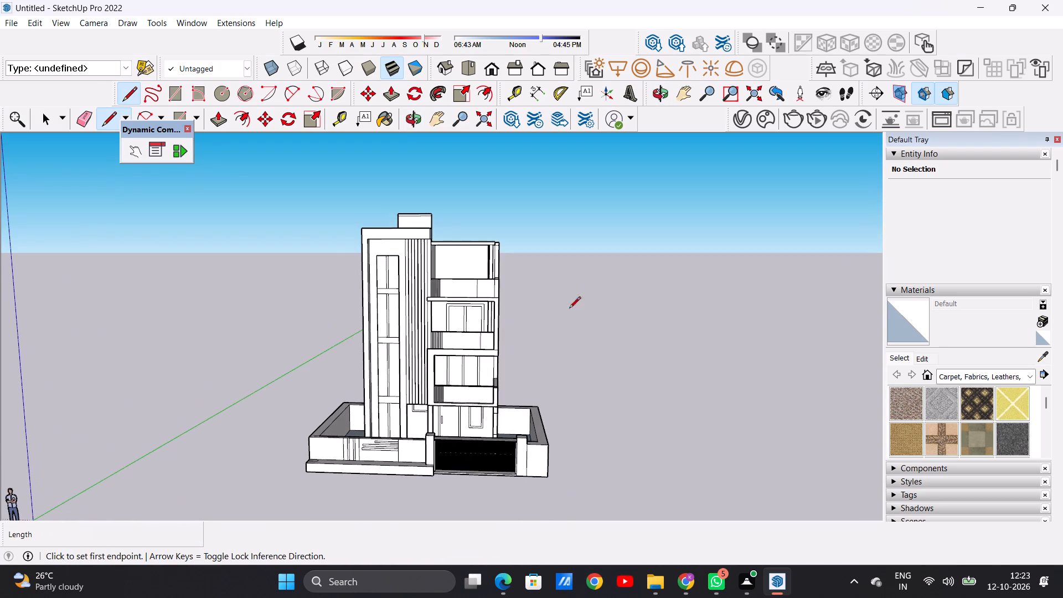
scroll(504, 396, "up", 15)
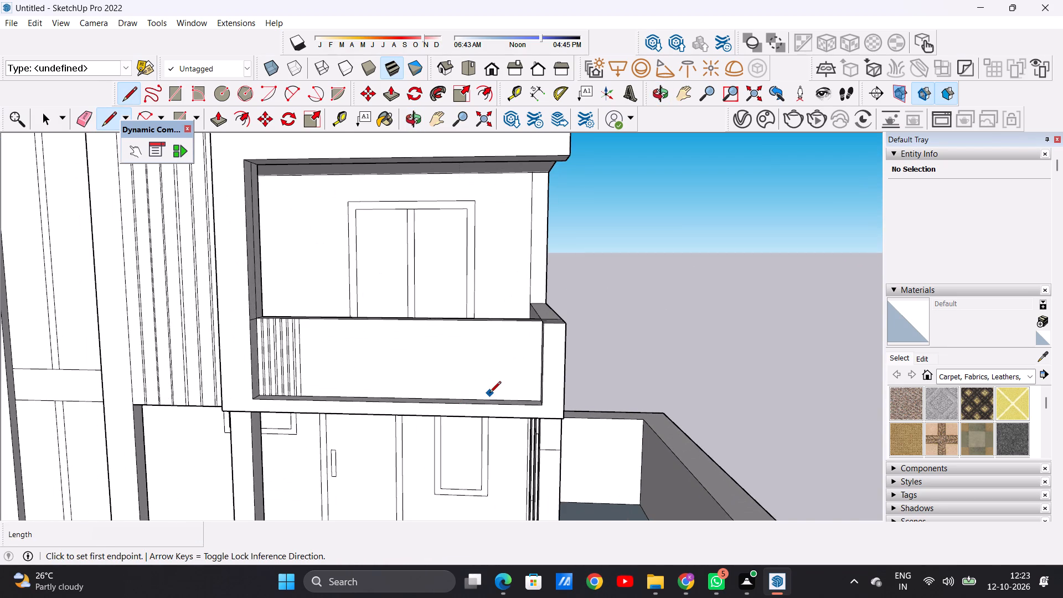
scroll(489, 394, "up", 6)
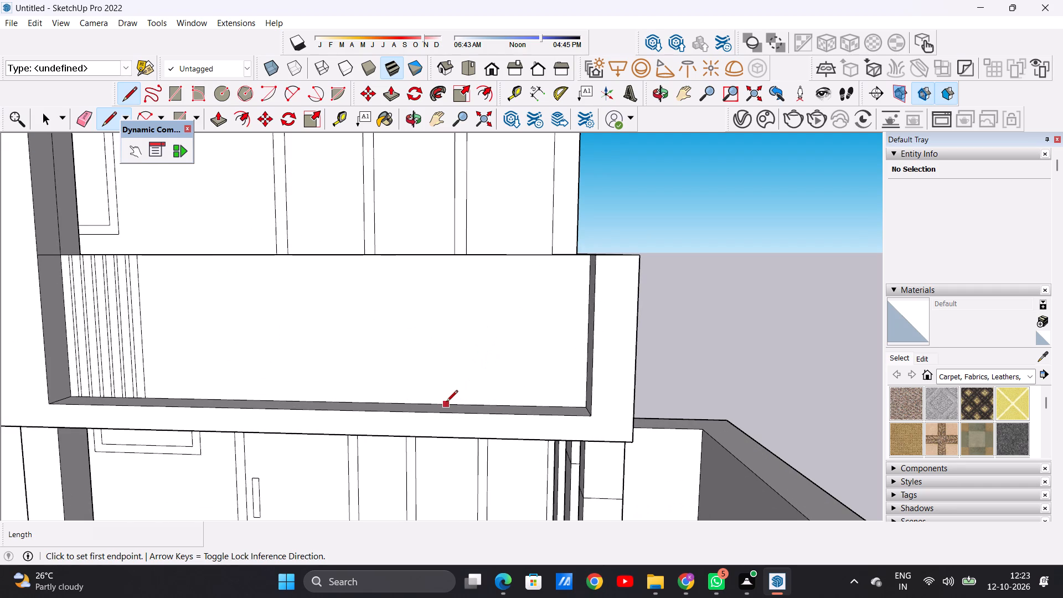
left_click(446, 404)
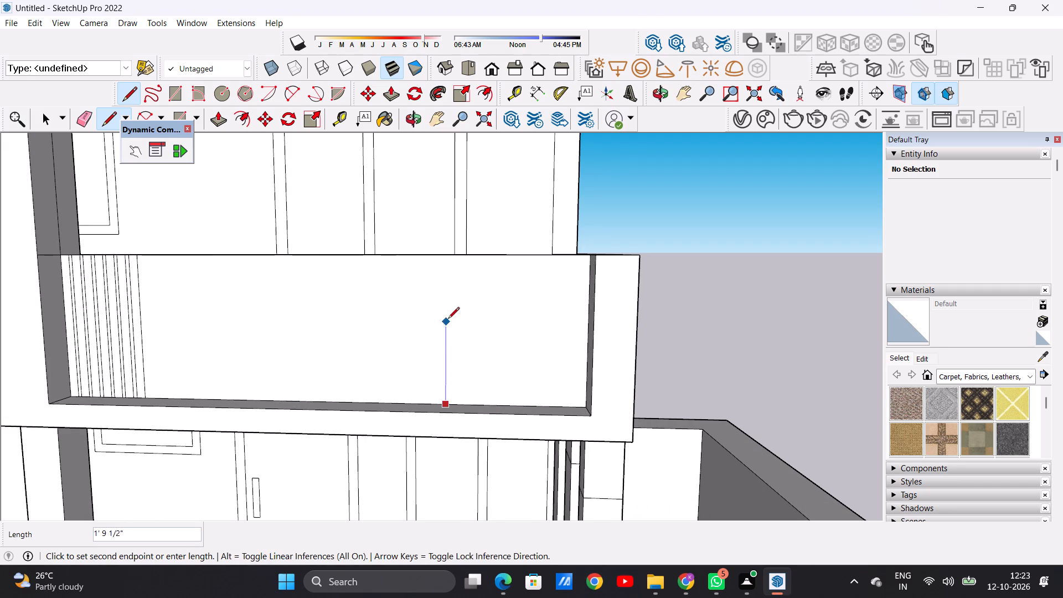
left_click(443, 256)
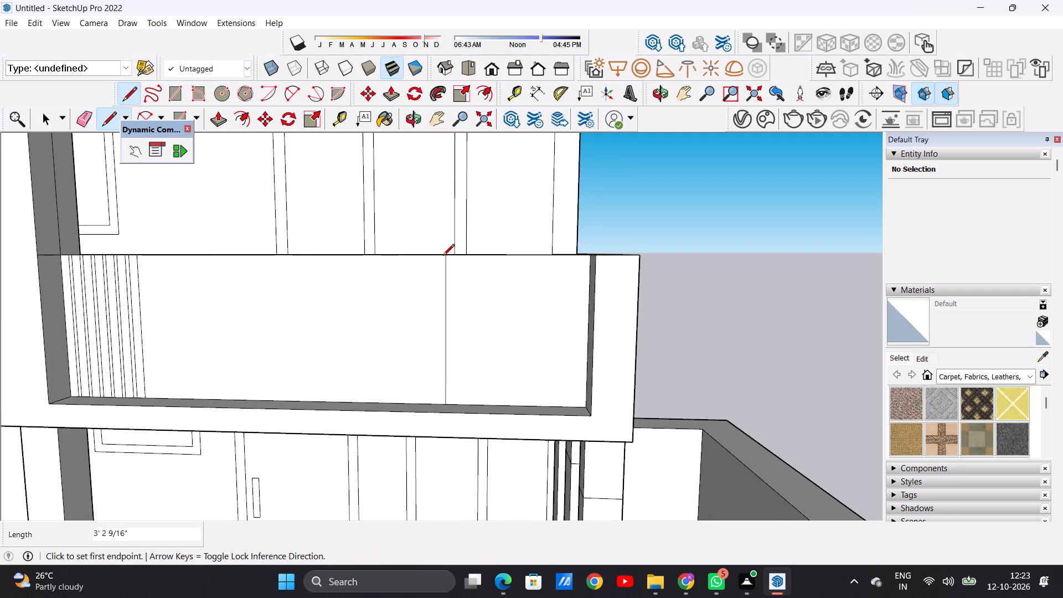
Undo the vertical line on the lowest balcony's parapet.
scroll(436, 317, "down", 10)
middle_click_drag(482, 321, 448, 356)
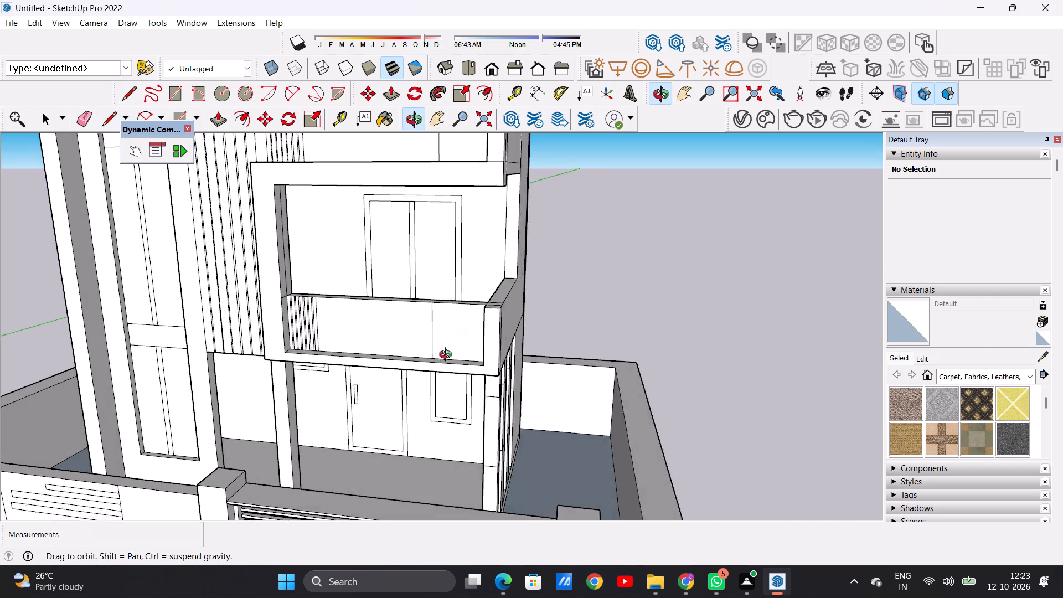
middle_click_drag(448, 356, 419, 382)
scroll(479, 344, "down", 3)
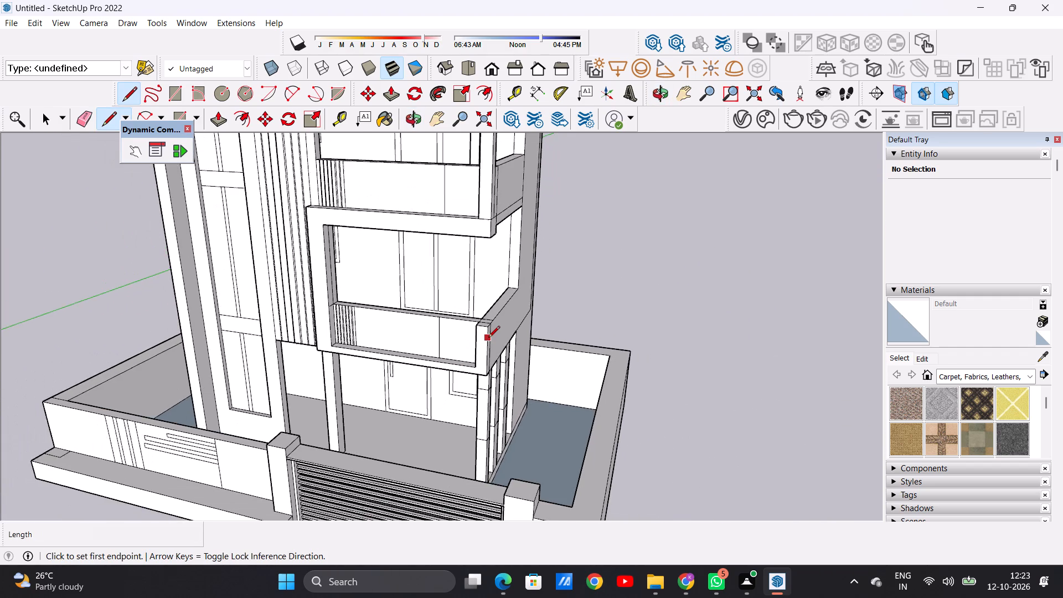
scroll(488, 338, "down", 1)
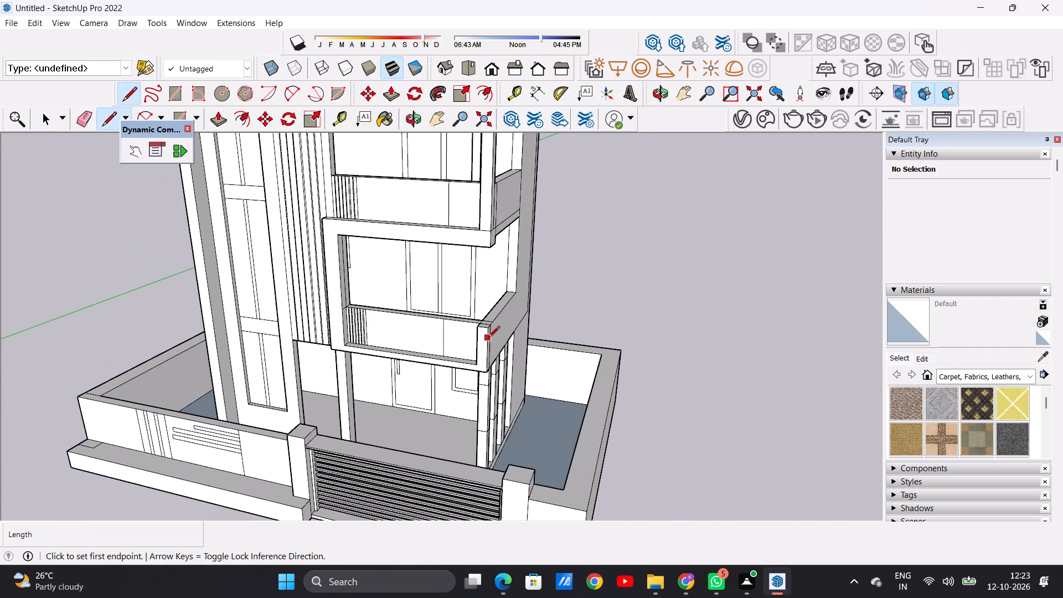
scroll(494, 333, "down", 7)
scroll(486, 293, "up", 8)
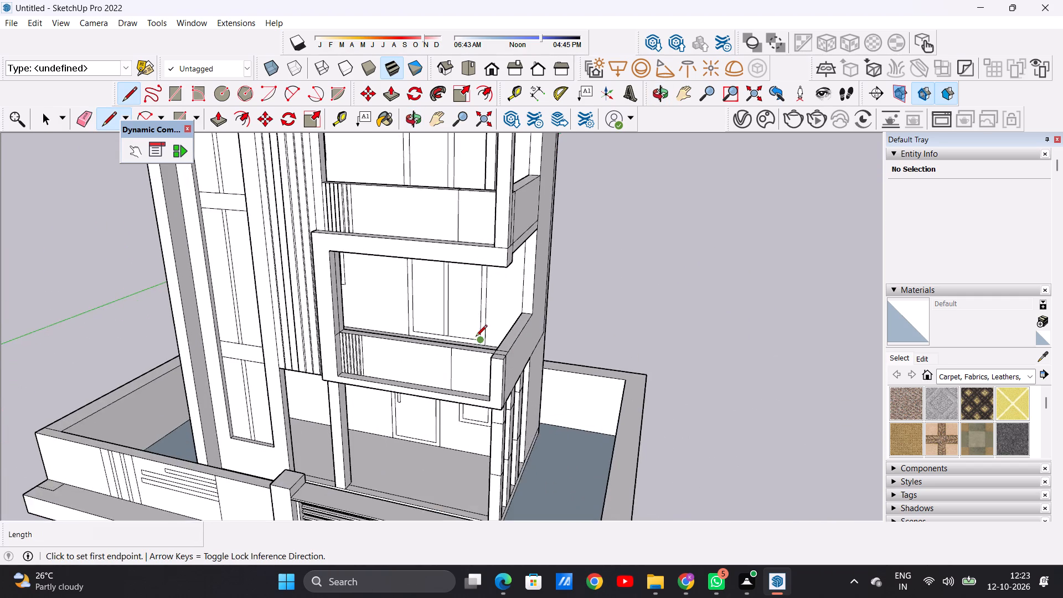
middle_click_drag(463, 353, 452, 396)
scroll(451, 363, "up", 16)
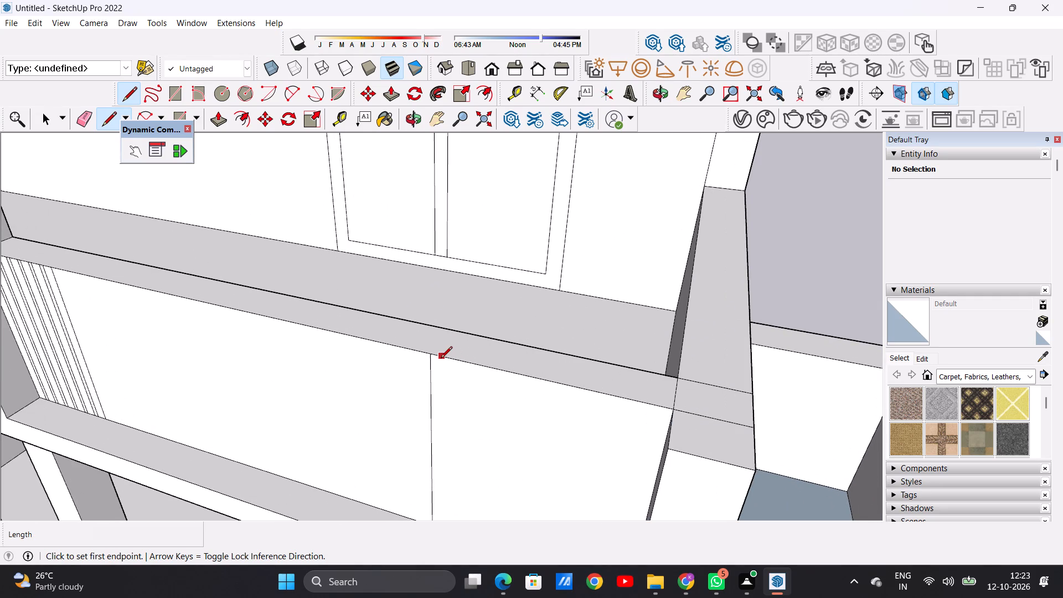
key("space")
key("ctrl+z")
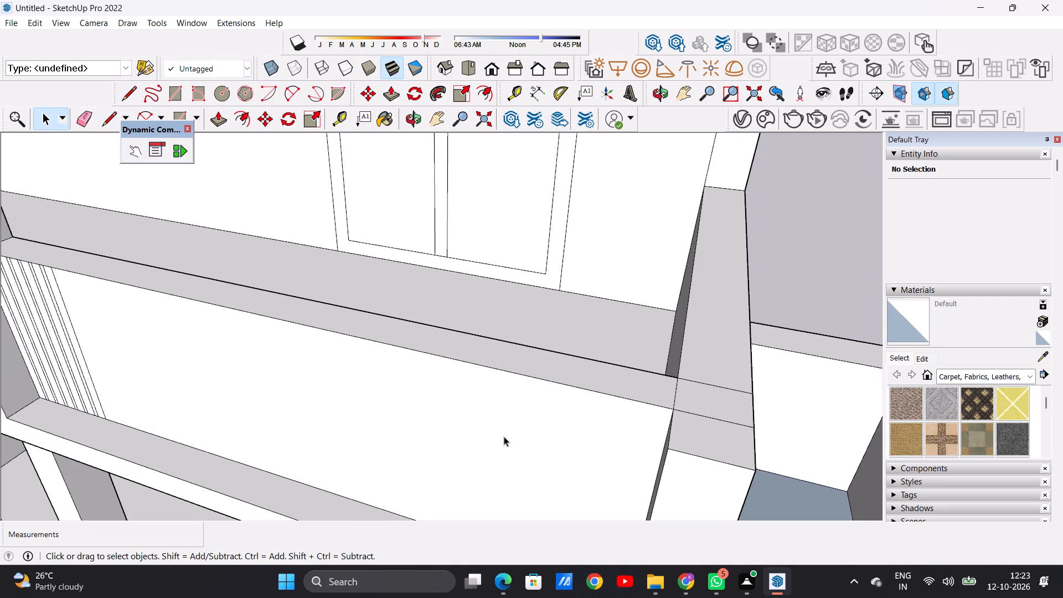
Draw a 5" by 5" square on the lowest balcony's floor, near the inner corner of its parapet.
scroll(494, 424, "down", 20)
middle_click_drag(489, 410, 536, 372)
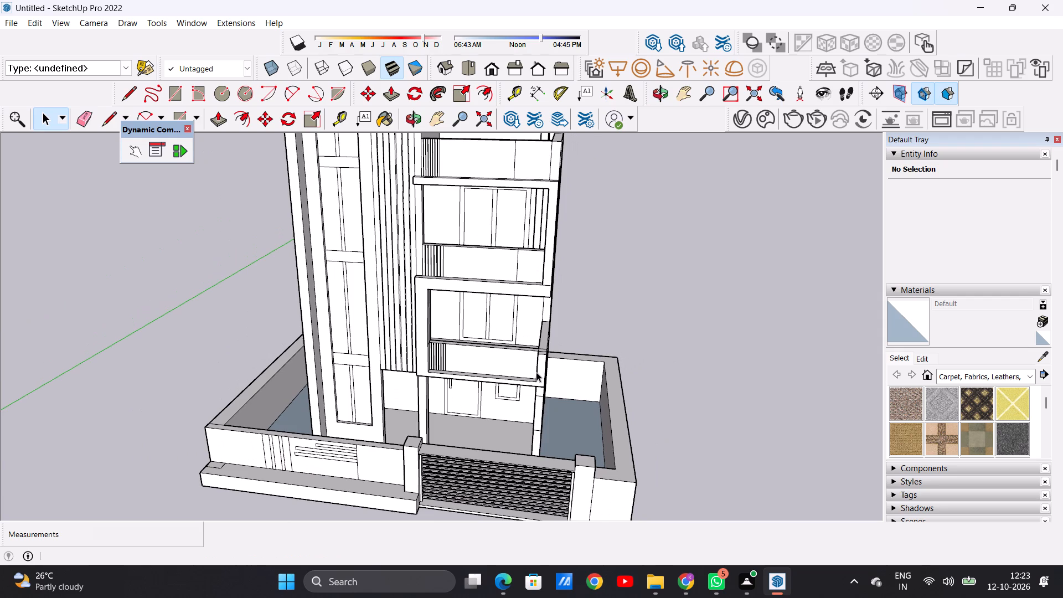
scroll(536, 372, "down", 4)
middle_click_drag(533, 348, 476, 429)
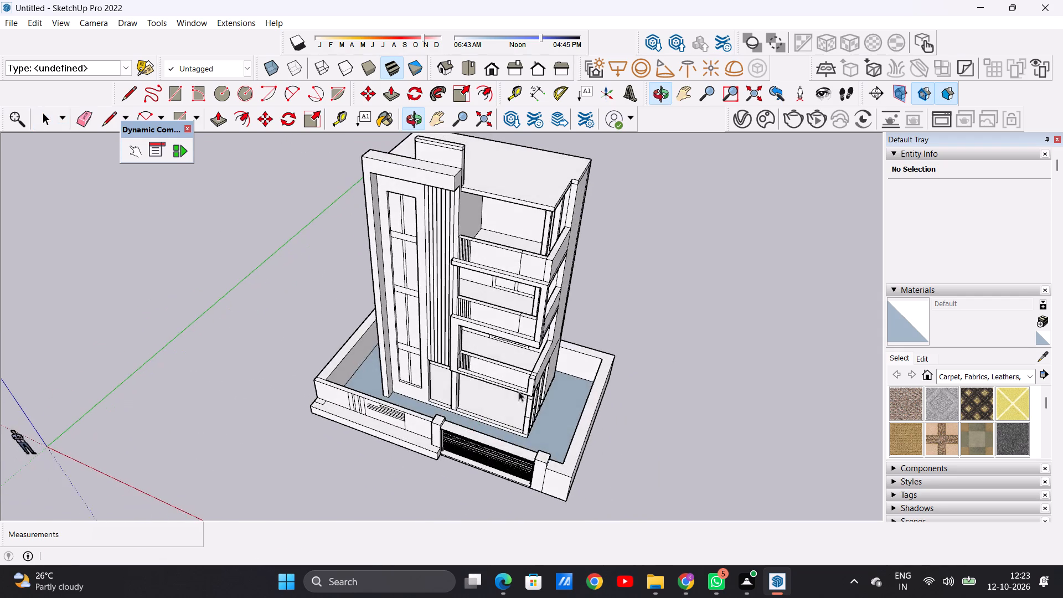
scroll(545, 355, "up", 8)
middle_click_drag(508, 381, 259, 425)
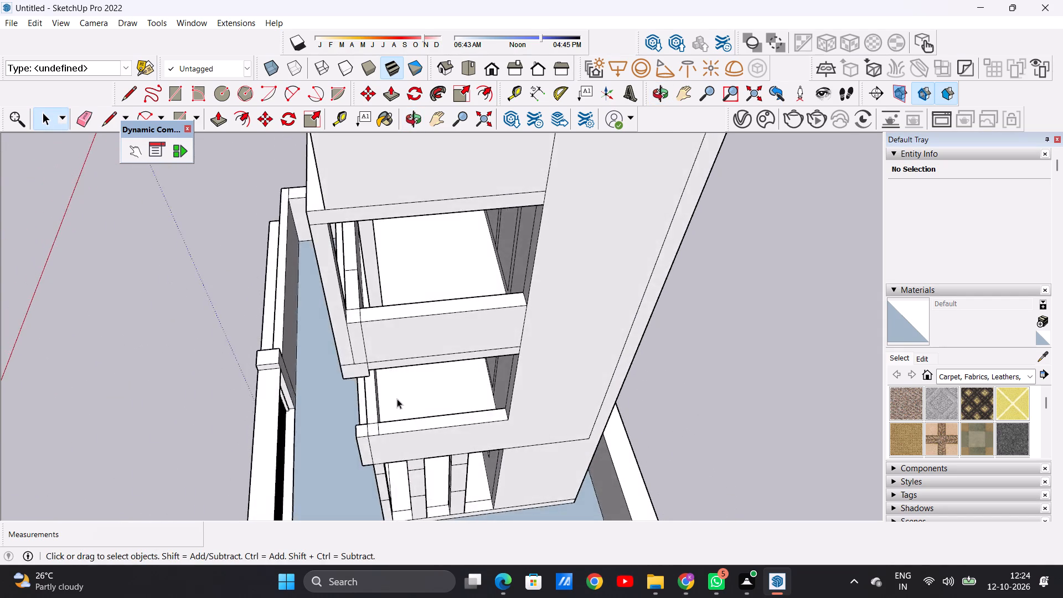
scroll(397, 399, "up", 6)
middle_click_drag(374, 421, 336, 465)
scroll(368, 467, "up", 9)
scroll(429, 330, "down", 4)
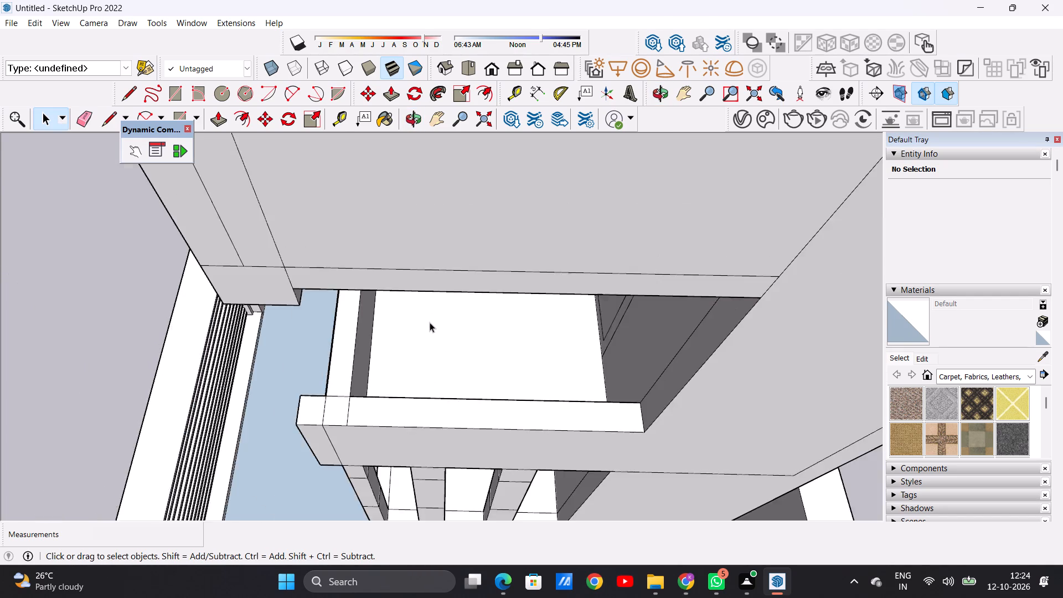
scroll(430, 322, "down", 14)
scroll(425, 367, "up", 9)
middle_click_drag(426, 330, 398, 378)
scroll(395, 375, "up", 9)
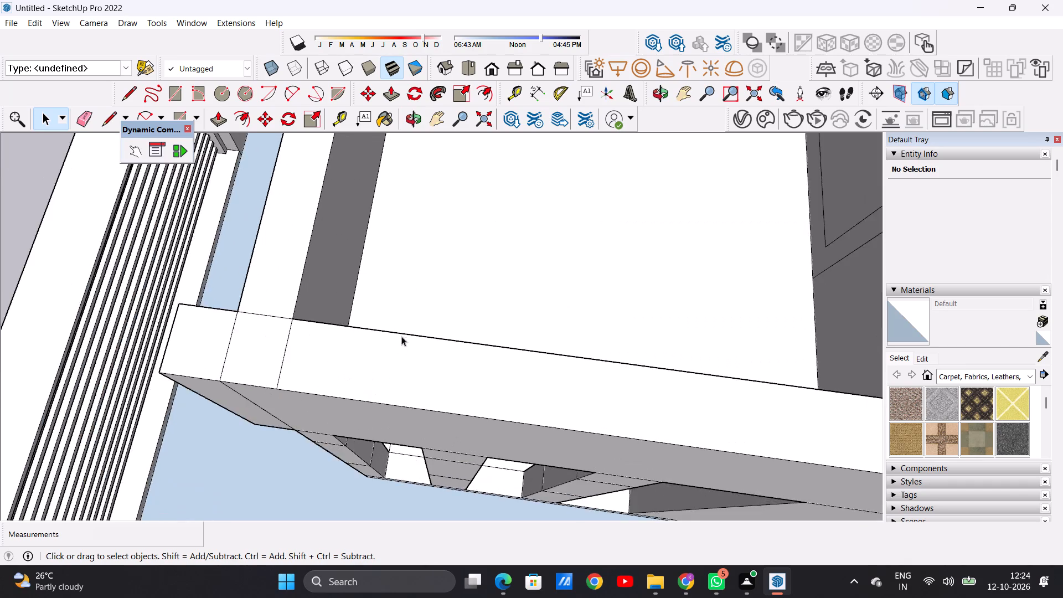
scroll(401, 336, "up", 8)
middle_click_drag(404, 317, 400, 349)
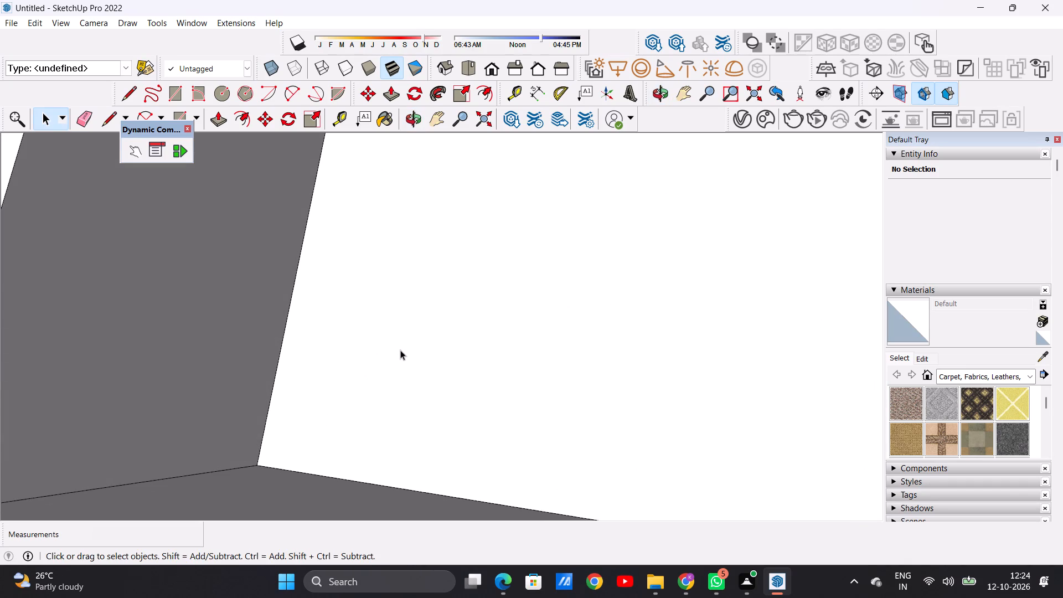
key("r")
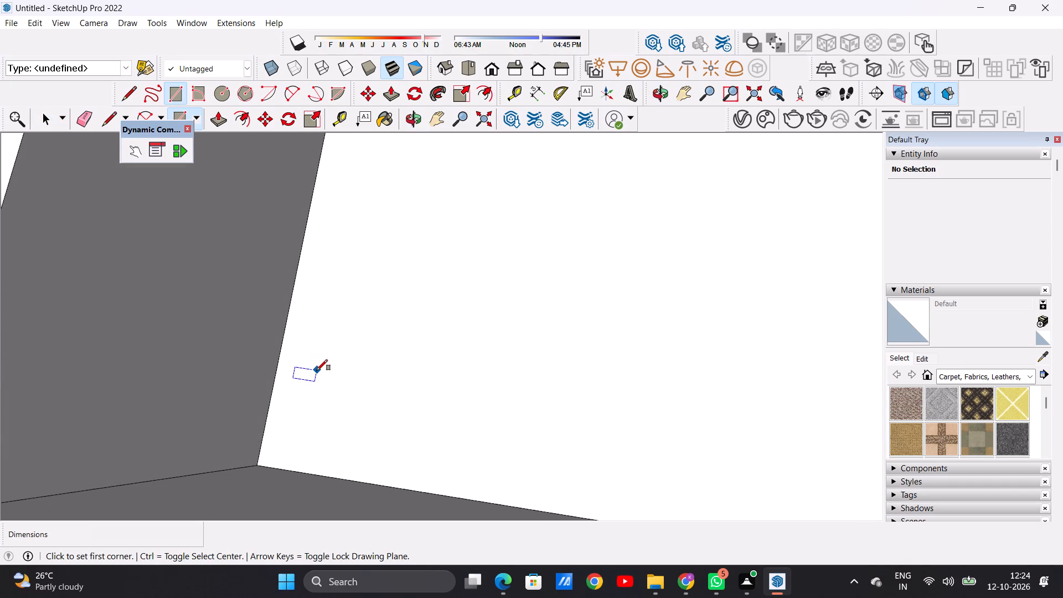
left_click(317, 370)
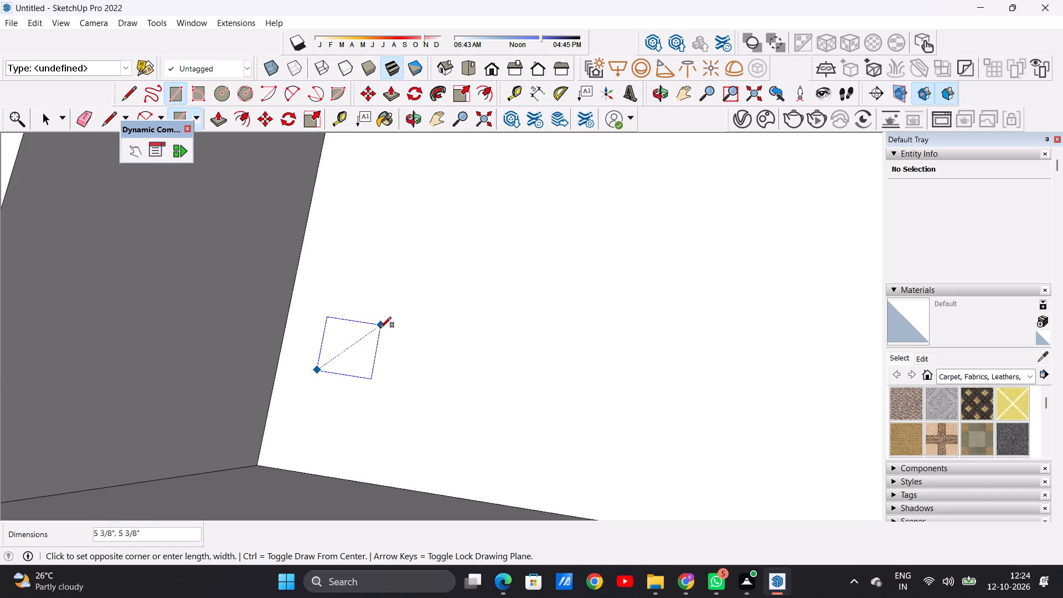
left_click(376, 331)
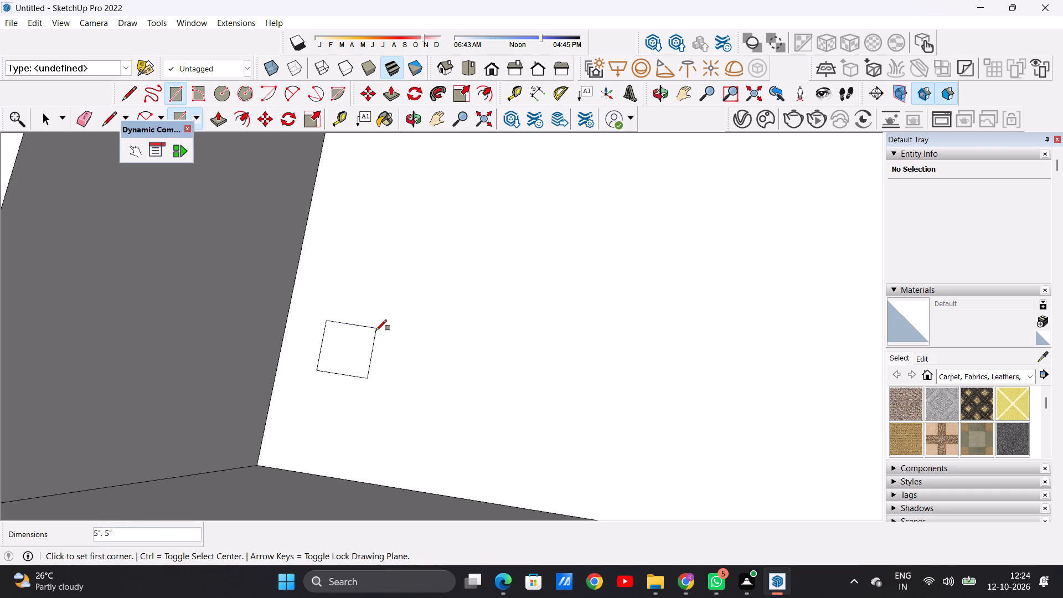
Push/Pull the 5" square up from the lowest balcony's floor to its ceiling as a slender column.
key("space")
type("P")
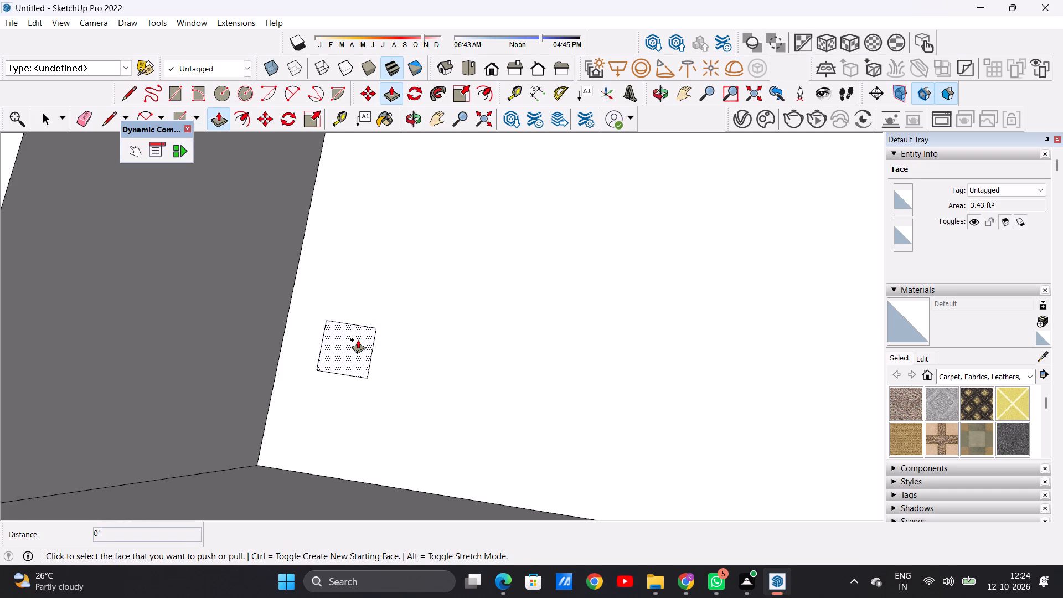
left_click(358, 339)
scroll(391, 298, "down", 14)
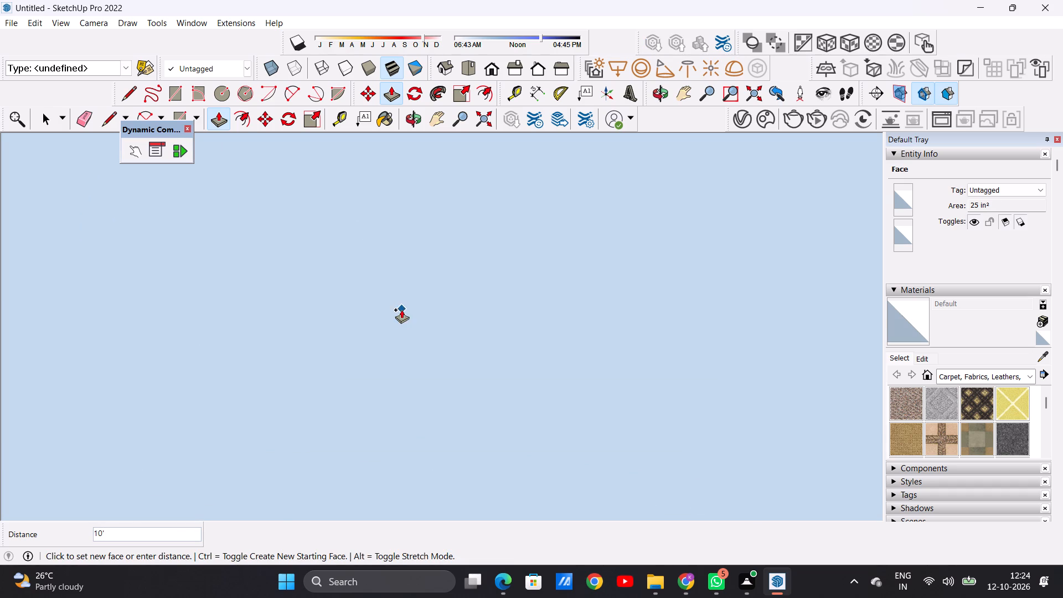
scroll(401, 310, "down", 20)
scroll(401, 310, "down", 19)
scroll(403, 327, "up", 1)
scroll(403, 327, "down", 8)
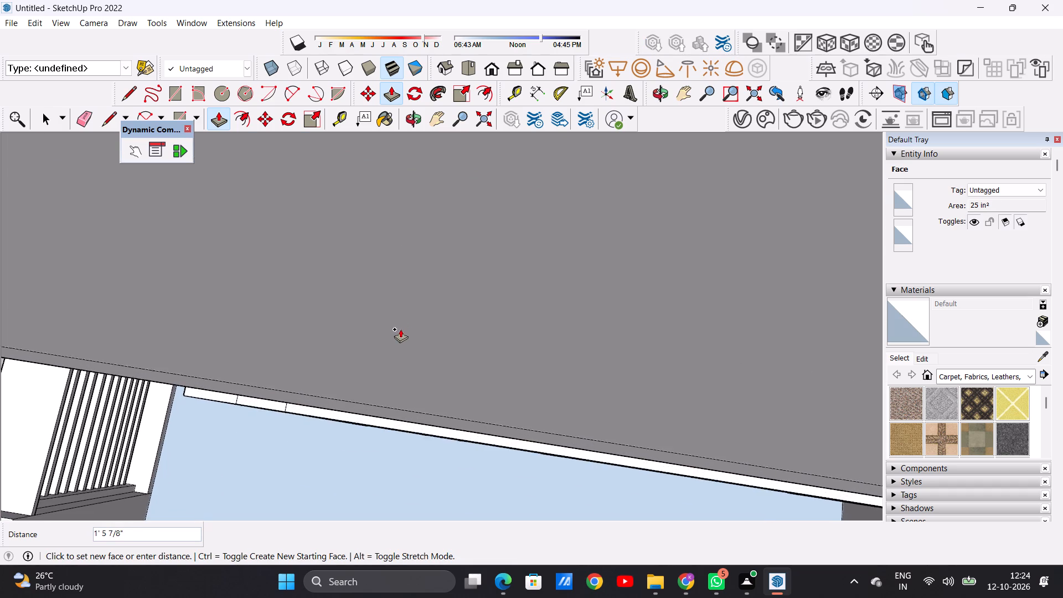
scroll(400, 329, "down", 12)
scroll(396, 332, "up", 1)
scroll(396, 332, "down", 20)
scroll(396, 332, "down", 18)
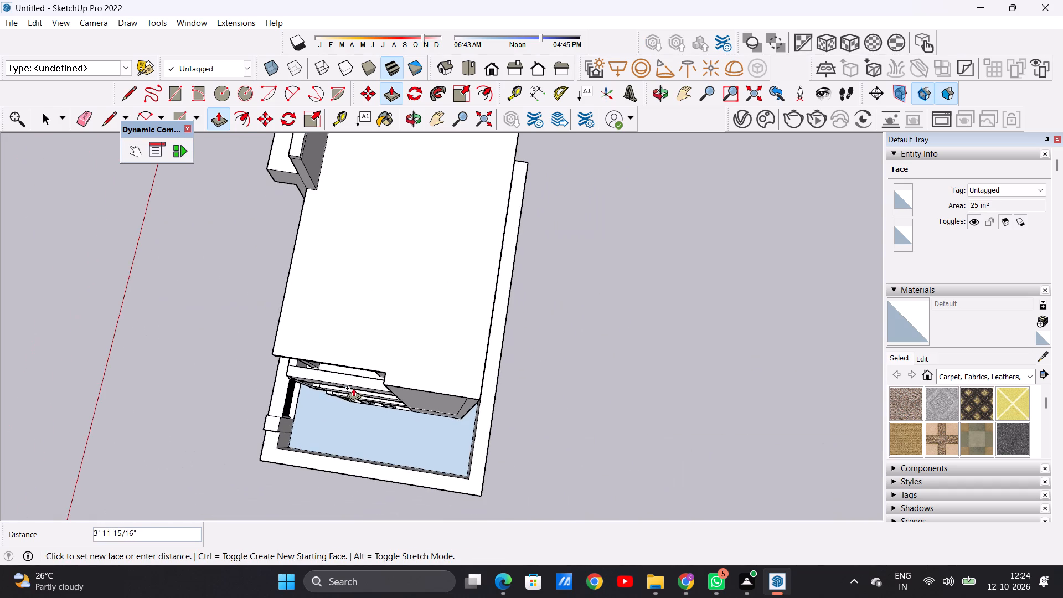
scroll(353, 388, "down", 1)
middle_click_drag(325, 416, 352, 294)
scroll(359, 393, "up", 7)
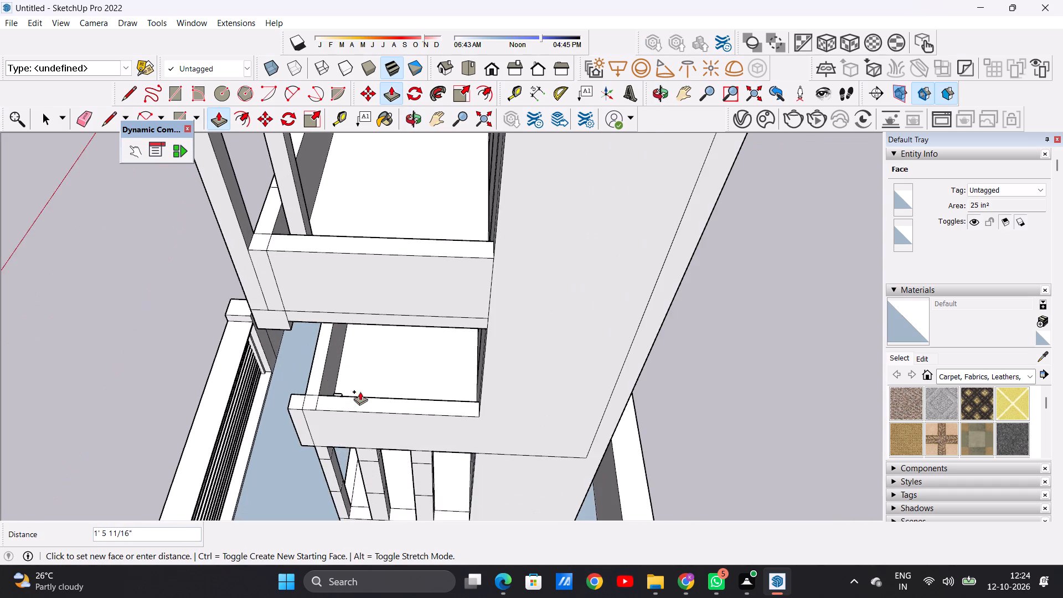
scroll(360, 391, "up", 1)
middle_click_drag(357, 410, 388, 333)
middle_click(384, 288)
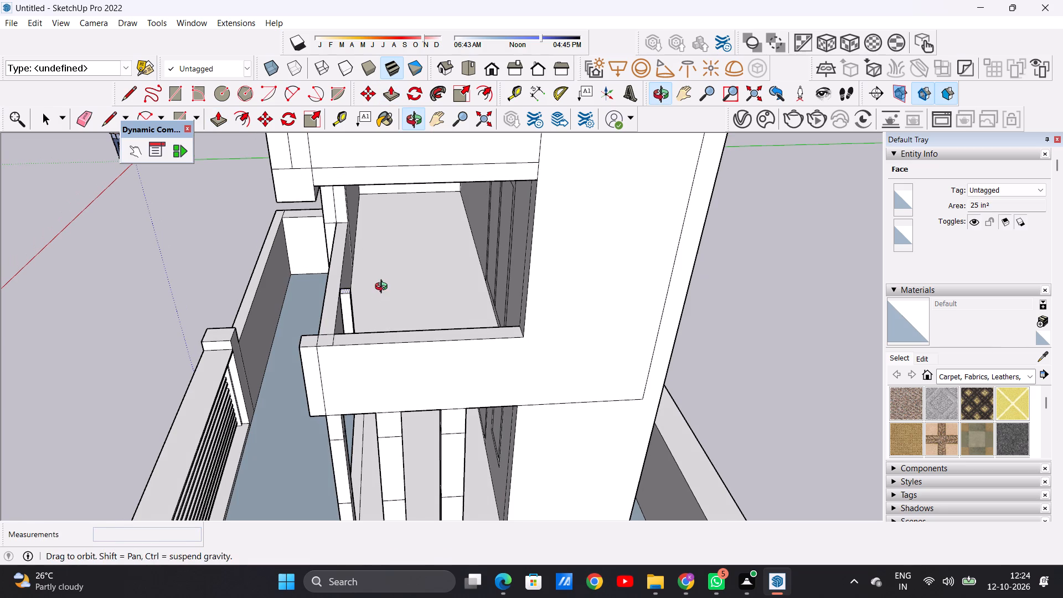
scroll(380, 288, "down", 6)
middle_click_drag(379, 261, 363, 172)
scroll(361, 169, "up", 1)
scroll(361, 169, "down", 1)
scroll(361, 169, "up", 3)
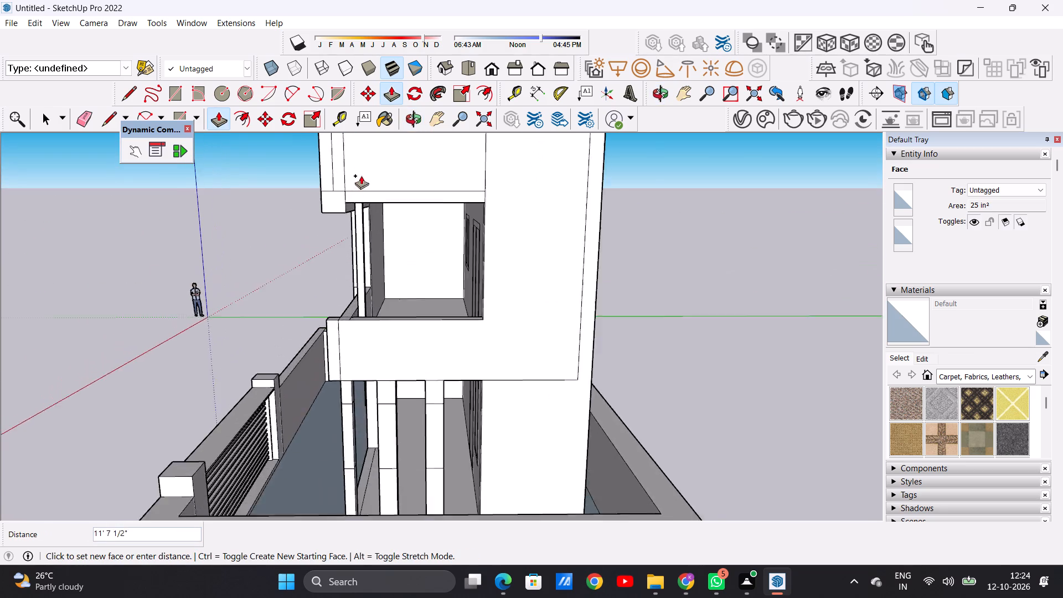
scroll(361, 176, "up", 3)
middle_click_drag(358, 241, 368, 156)
scroll(371, 156, "up", 11)
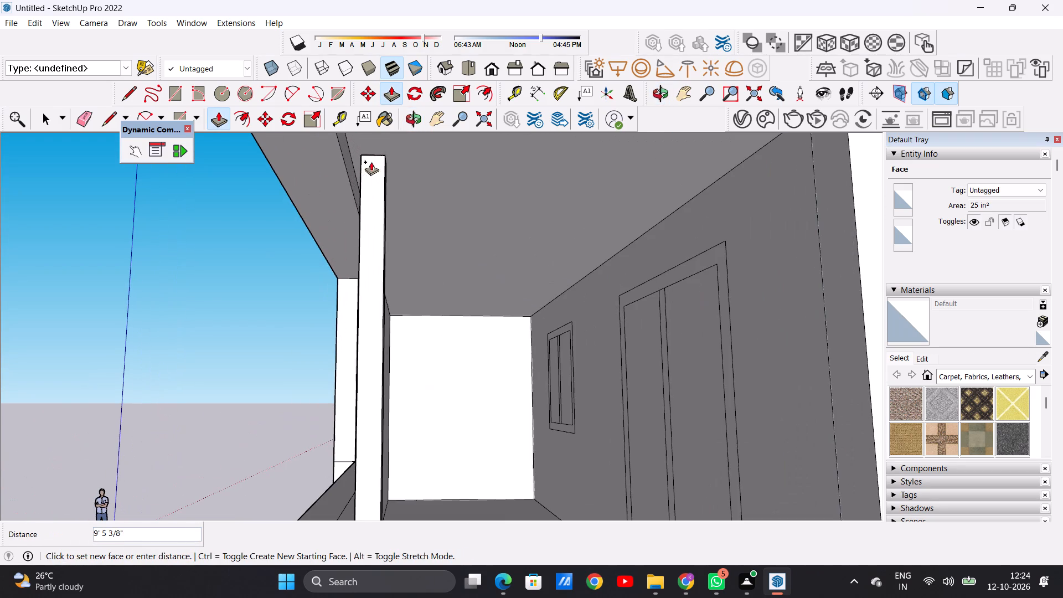
left_click(396, 142)
key("space")
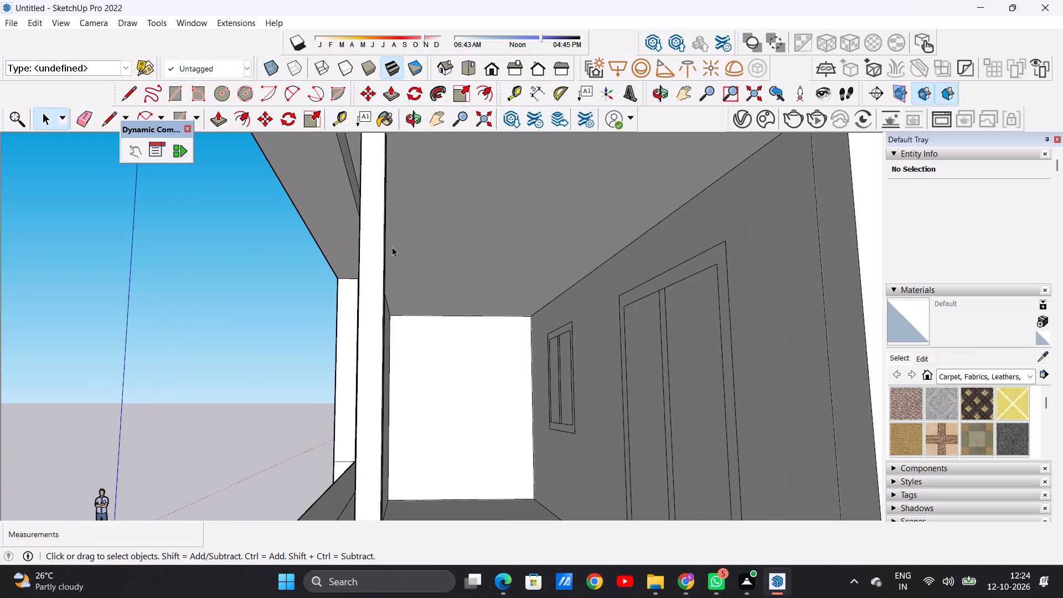
Push/Pull the side face of the lowest balcony's slender column outward by 1 13/16".
scroll(388, 362, "down", 17)
middle_click_drag(378, 360, 481, 417)
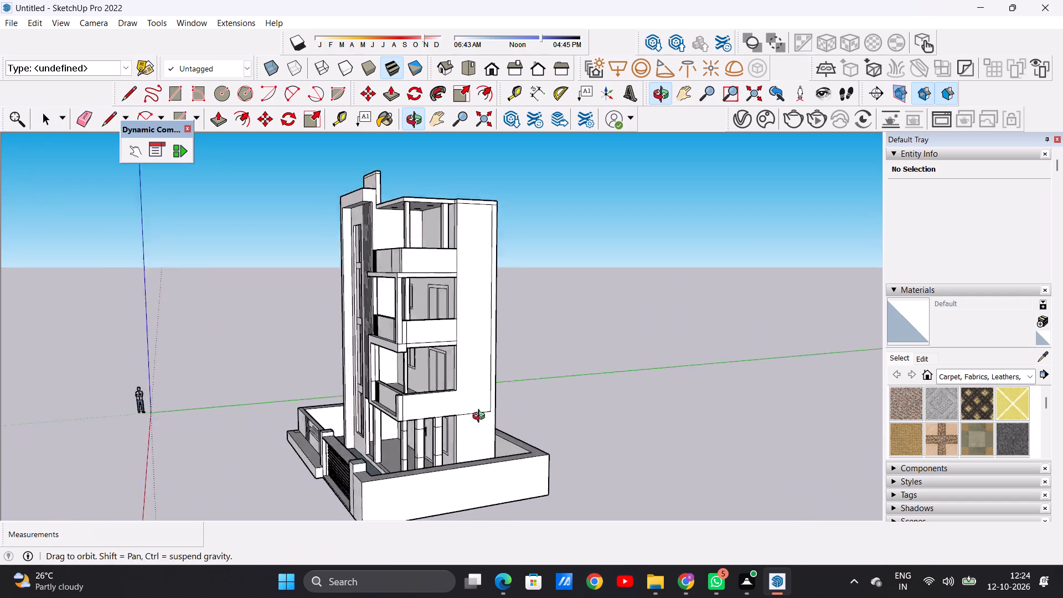
middle_click_drag(481, 417, 596, 421)
middle_click_drag(457, 422, 627, 403)
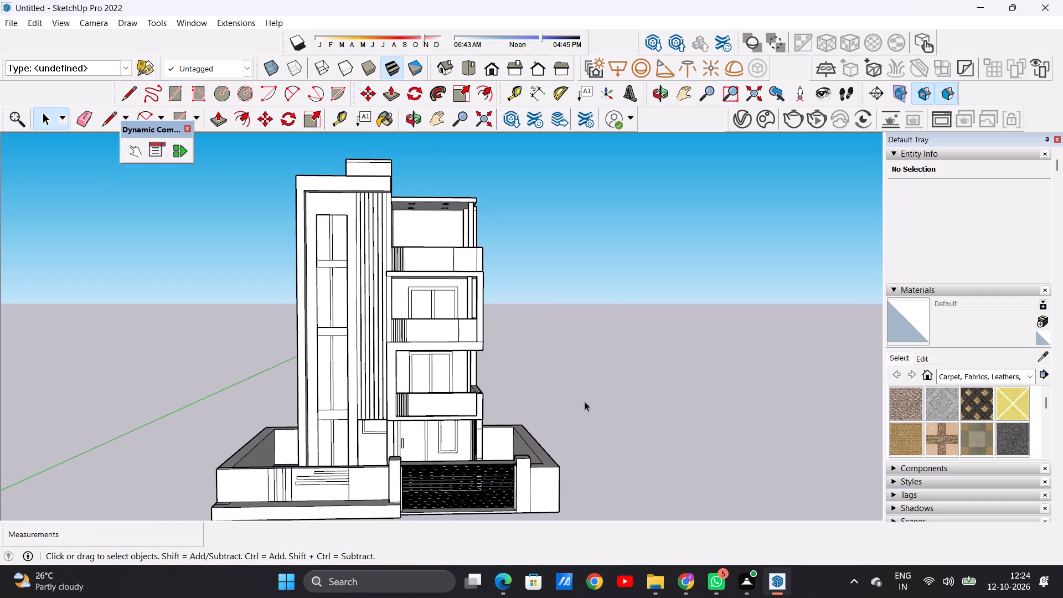
scroll(457, 417, "up", 6)
middle_click_drag(479, 404, 418, 406)
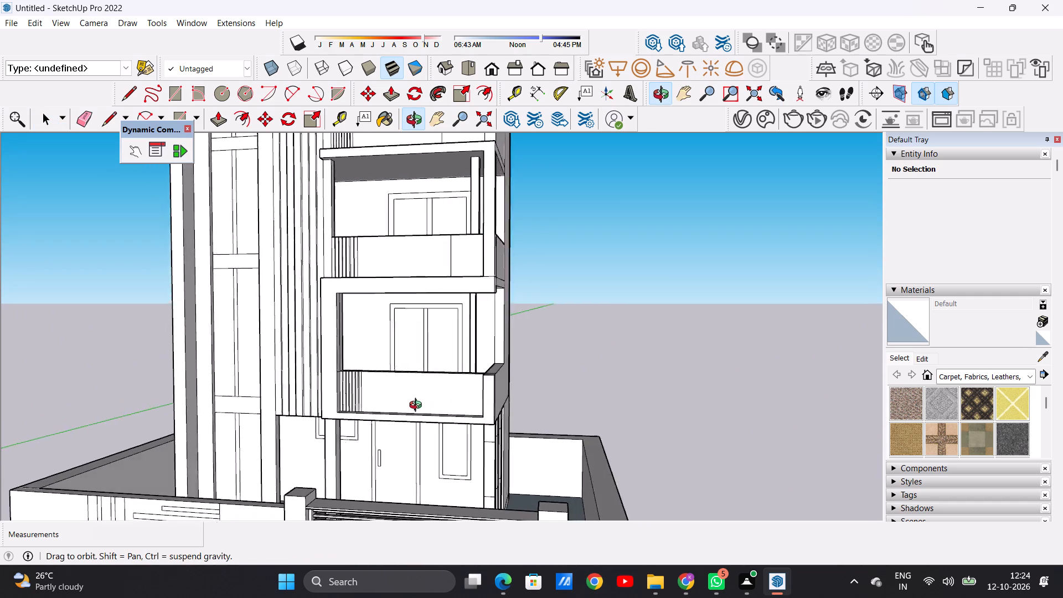
middle_click_drag(418, 406, 399, 469)
scroll(479, 375, "up", 7)
middle_click_drag(454, 378, 461, 473)
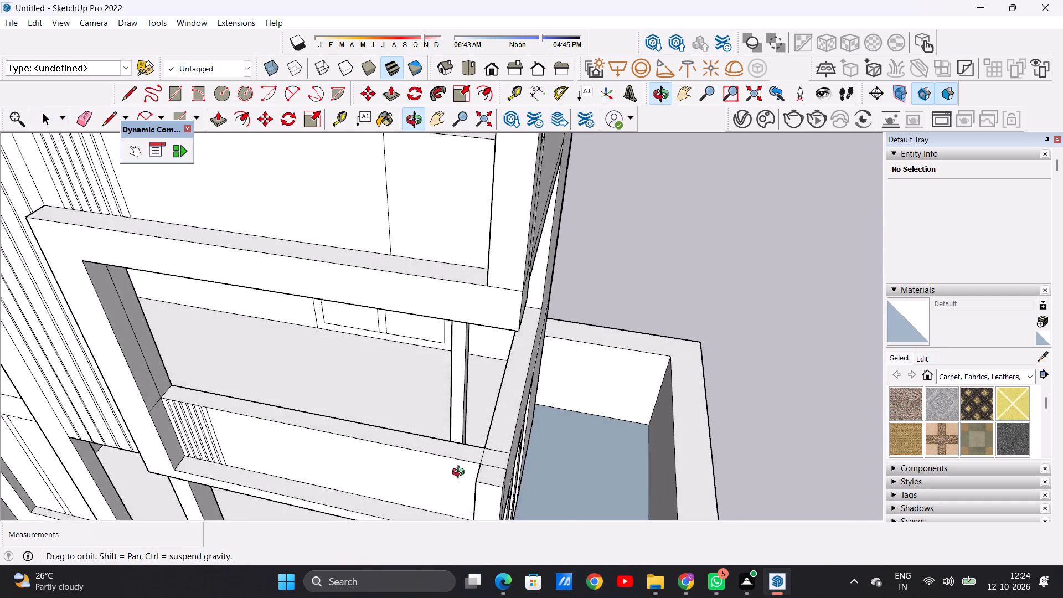
middle_click_drag(461, 473, 345, 473)
scroll(371, 415, "up", 4)
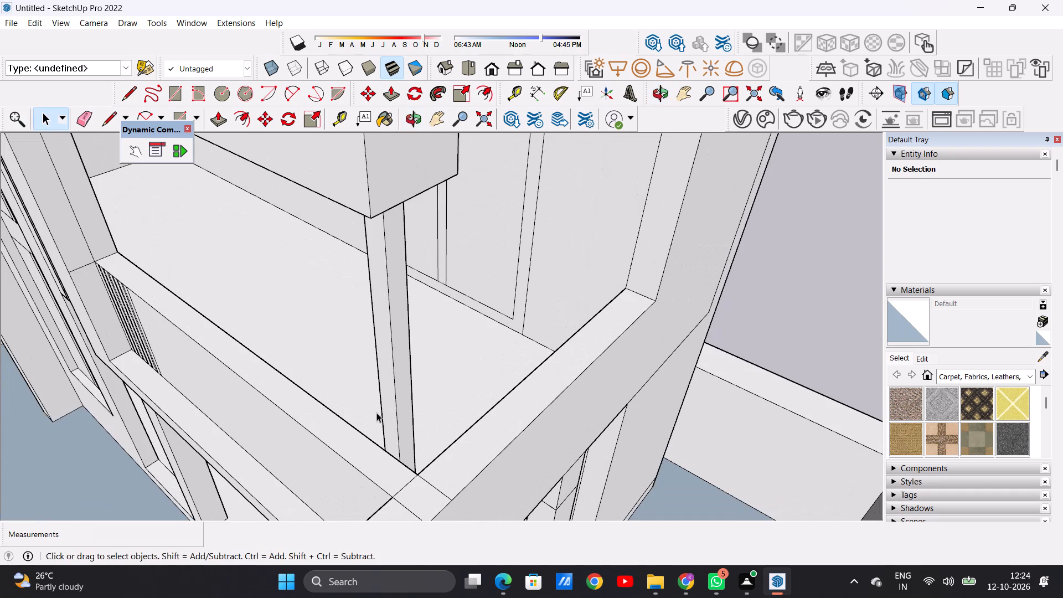
key("p")
scroll(401, 393, "up", 3)
left_click(400, 385)
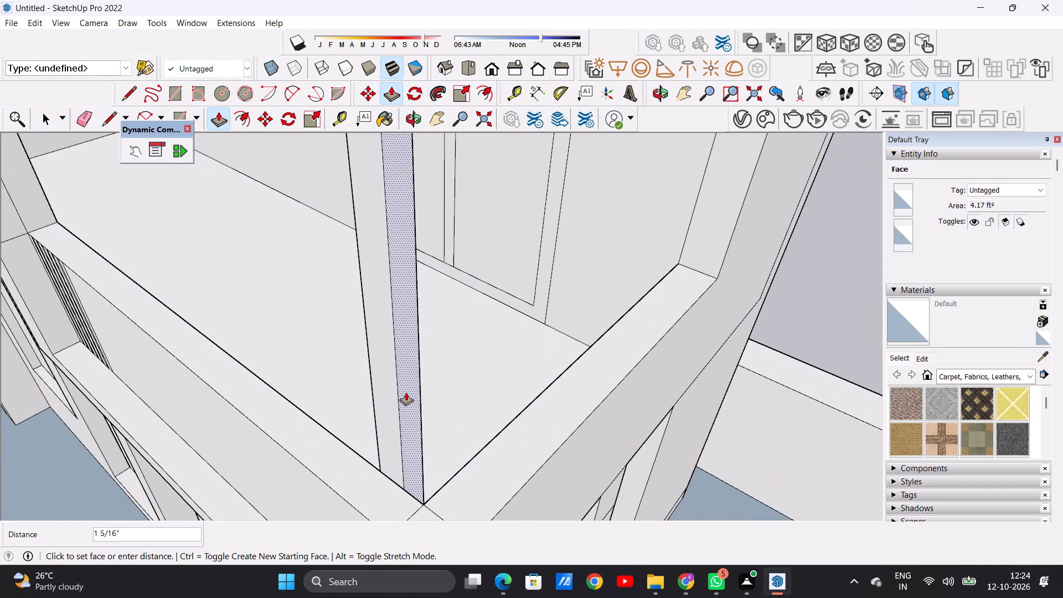
left_click(410, 388)
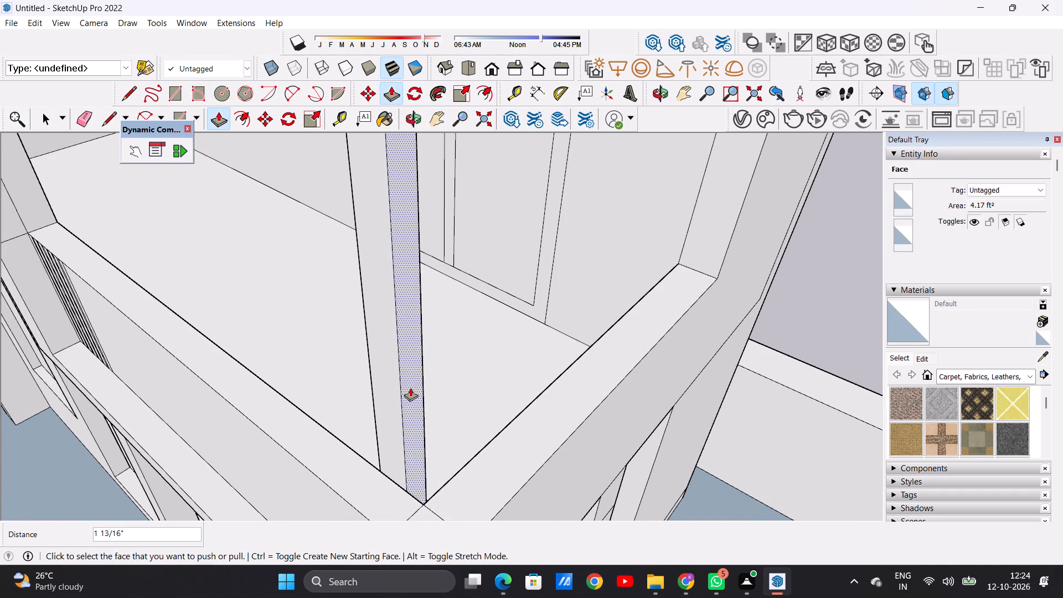
key("space")
Push/Pull the same side face of the lowest balcony's column outward by a further 15/16".
scroll(447, 413, "down", 20)
scroll(447, 413, "down", 1)
middle_click_drag(406, 388, 519, 353)
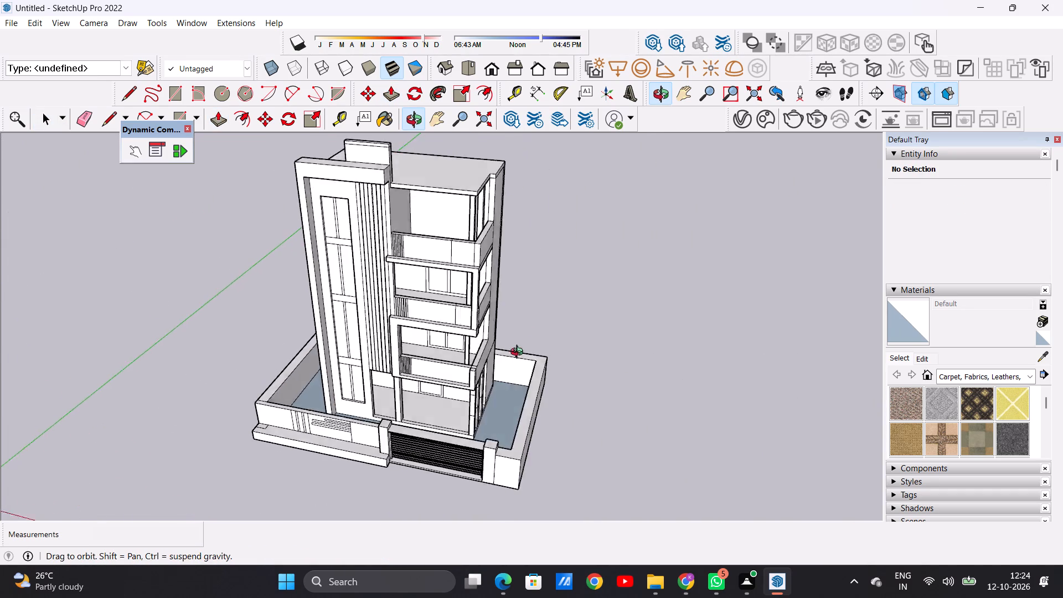
middle_click_drag(519, 353, 548, 288)
scroll(461, 347, "up", 13)
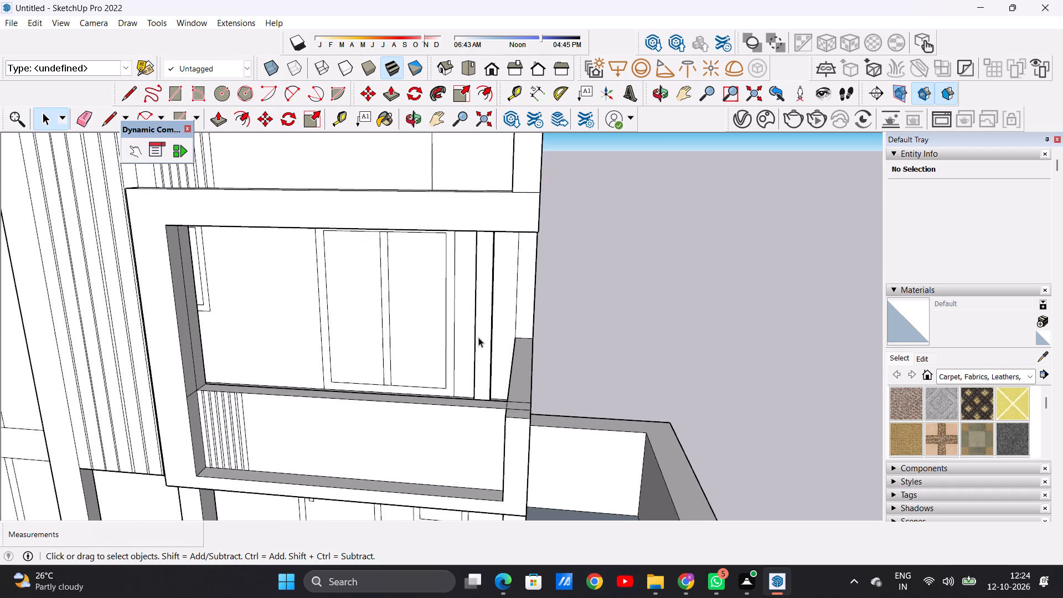
middle_click_drag(488, 338, 397, 367)
scroll(443, 344, "up", 4)
scroll(443, 344, "down", 1)
scroll(443, 344, "up", 2)
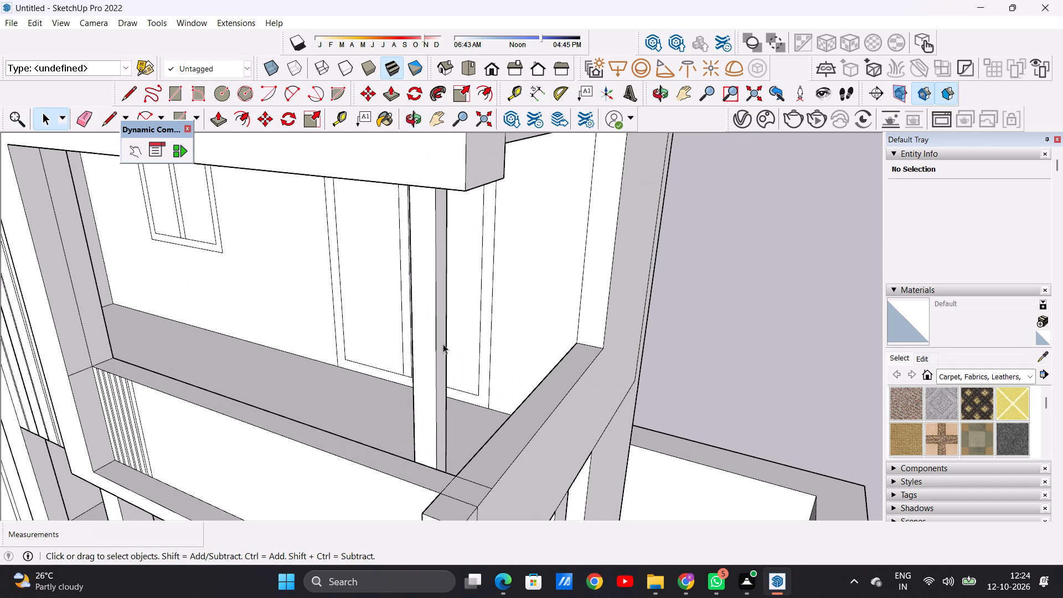
key("p")
scroll(443, 344, "up", 5)
left_click(441, 345)
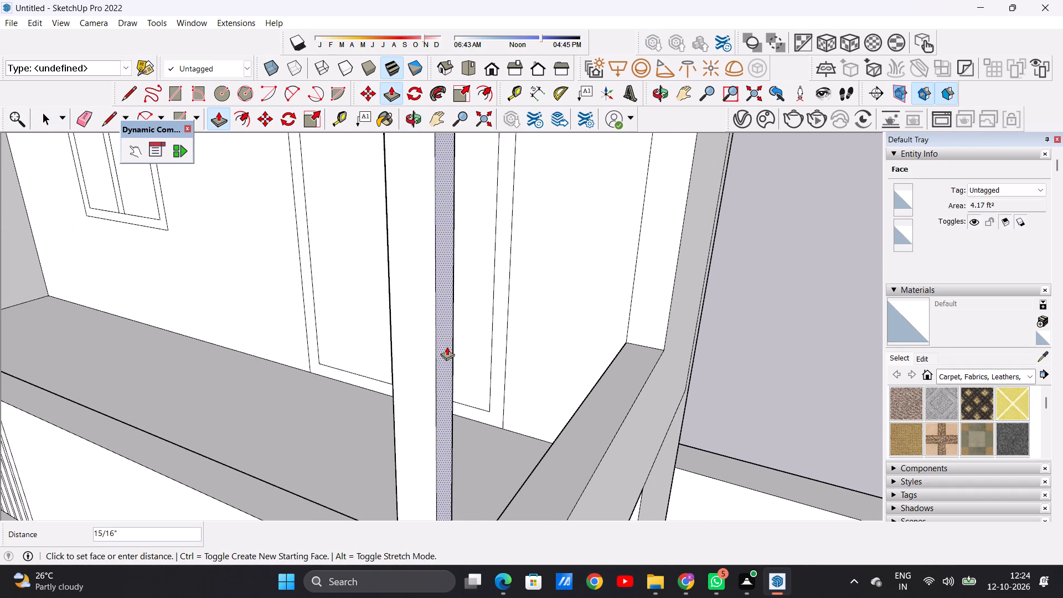
left_click(447, 347)
Push/Pull the lowest balcony column's house-facing side by 1 3/16".
scroll(415, 329, "down", 5)
middle_click_drag(503, 323, 264, 367)
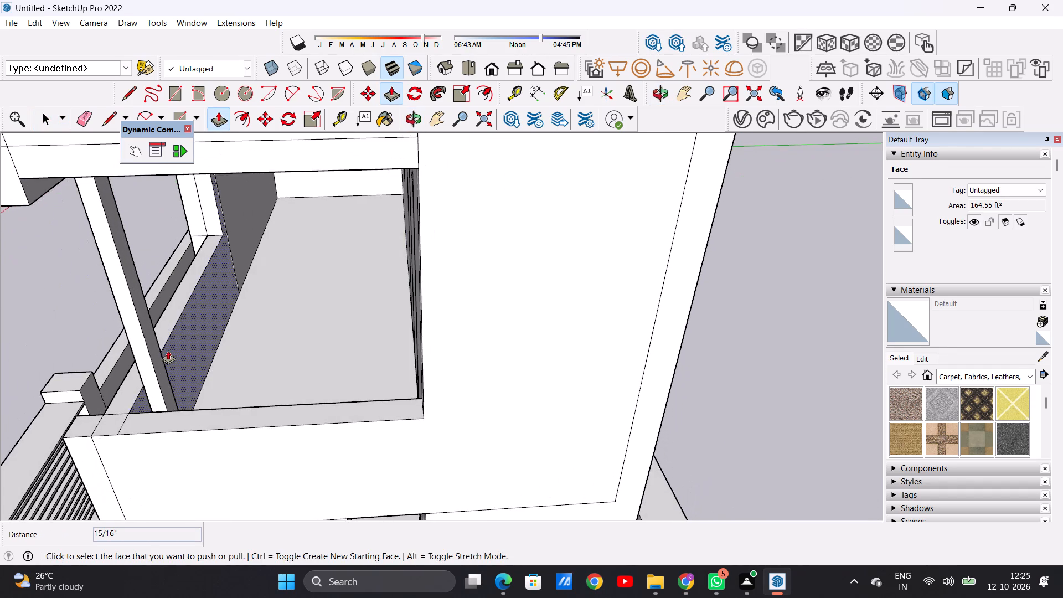
scroll(166, 341, "up", 6)
left_click(141, 345)
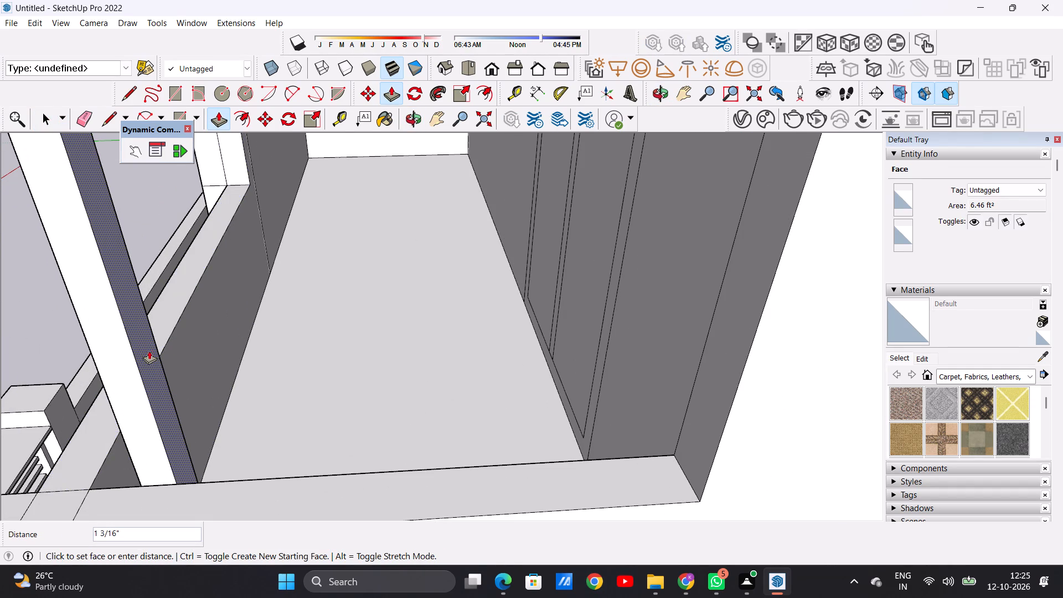
left_click(149, 350)
key("space")
Draw a vertical dividing line down the recessed front panel of the lowest balcony's parapet, below the balcony door's outer edge, from top to bottom.
scroll(298, 299, "down", 16)
middle_click_drag(291, 337, 333, 329)
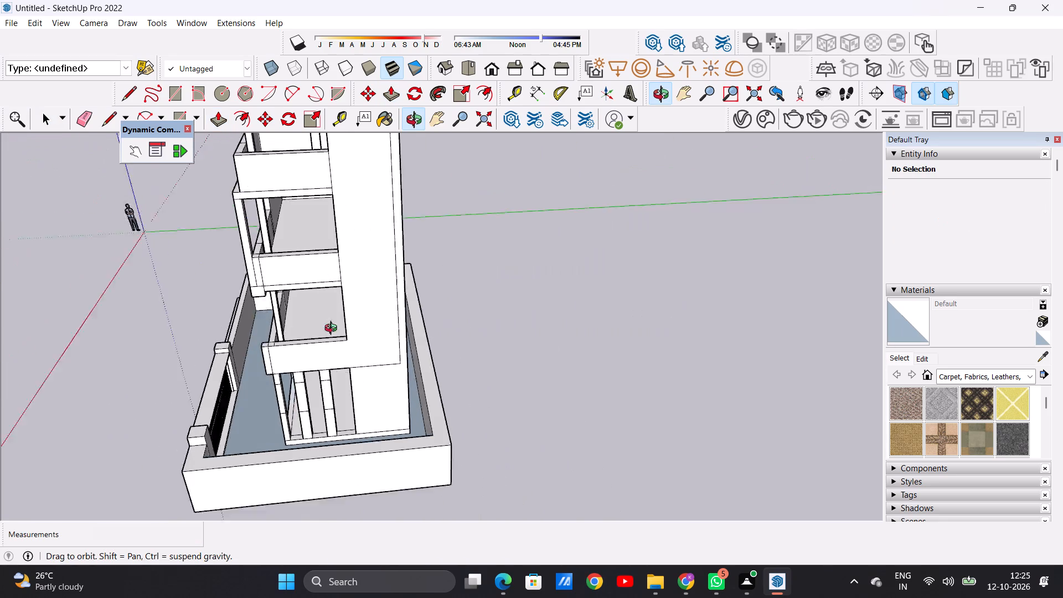
middle_click_drag(333, 329, 582, 283)
scroll(386, 322, "down", 5)
middle_click_drag(398, 353, 424, 341)
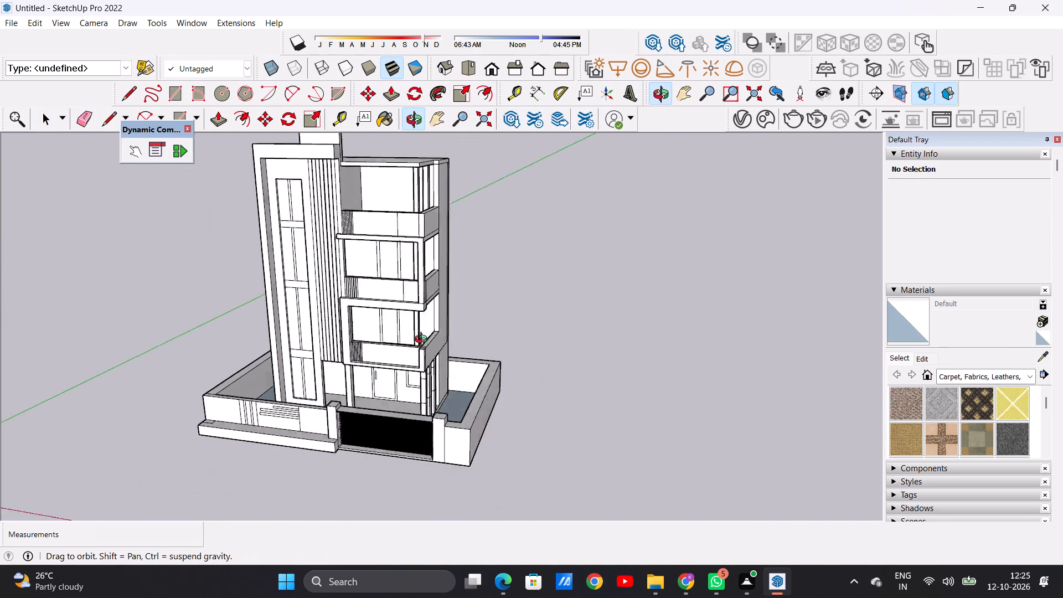
middle_click_drag(424, 341, 488, 318)
scroll(393, 370, "up", 6)
middle_click_drag(425, 371, 412, 344)
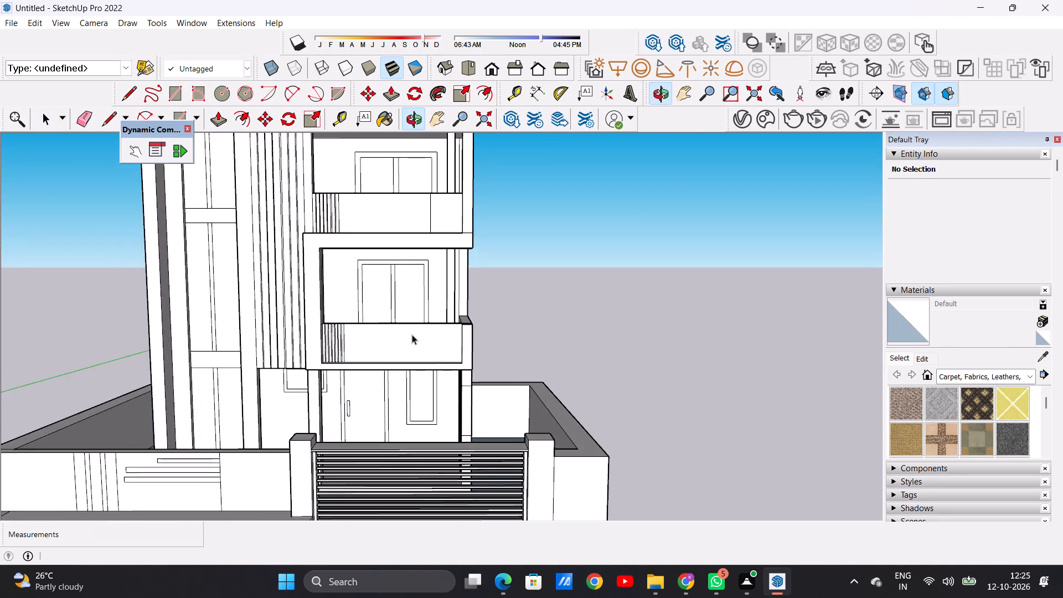
scroll(412, 334, "up", 4)
key("l")
scroll(448, 334, "up", 3)
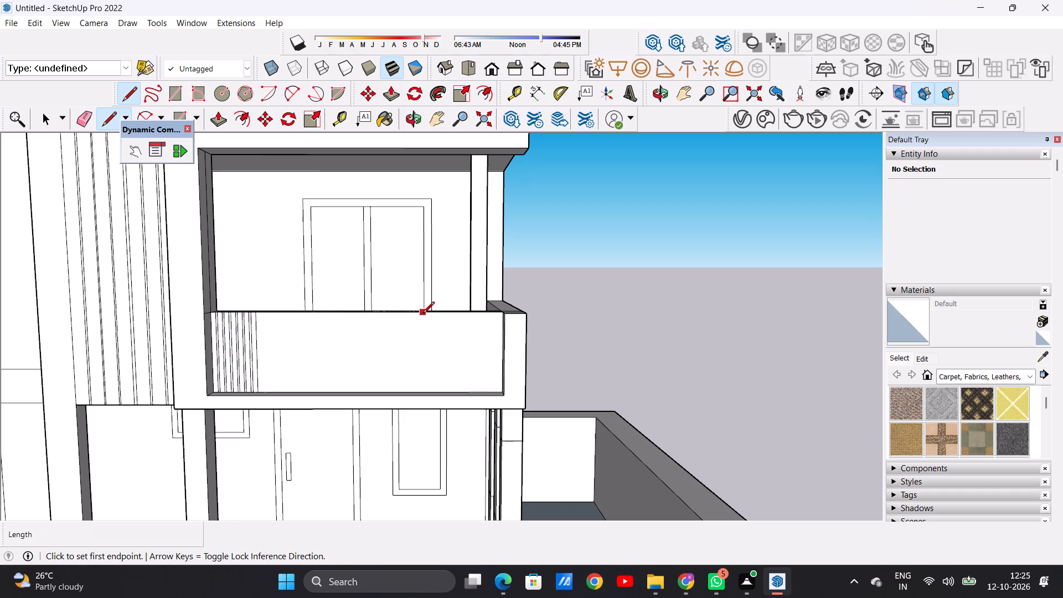
left_click(426, 314)
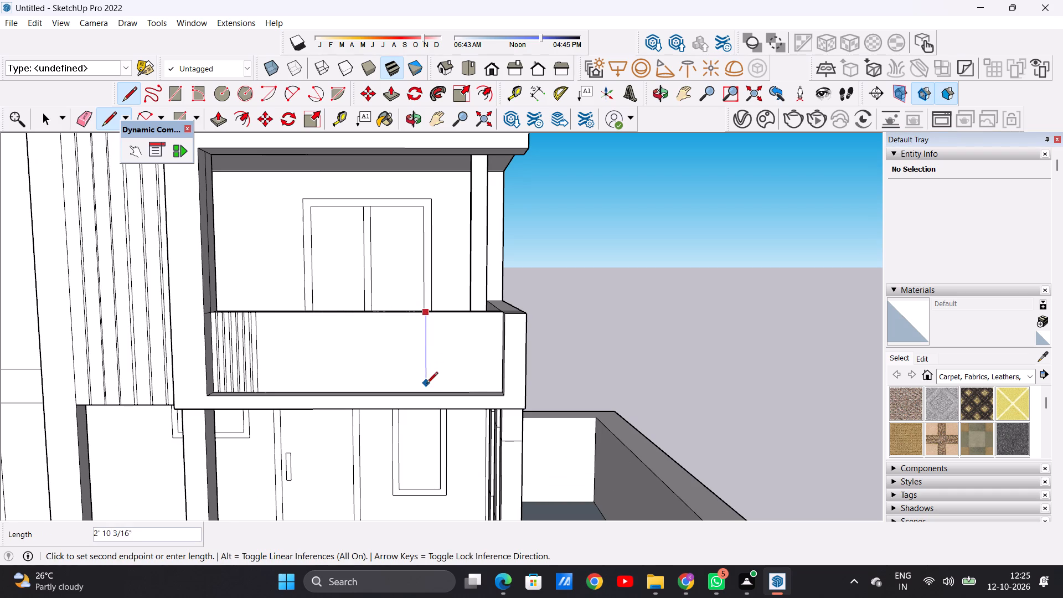
left_click(425, 391)
key("space")
scroll(474, 408, "down", 4)
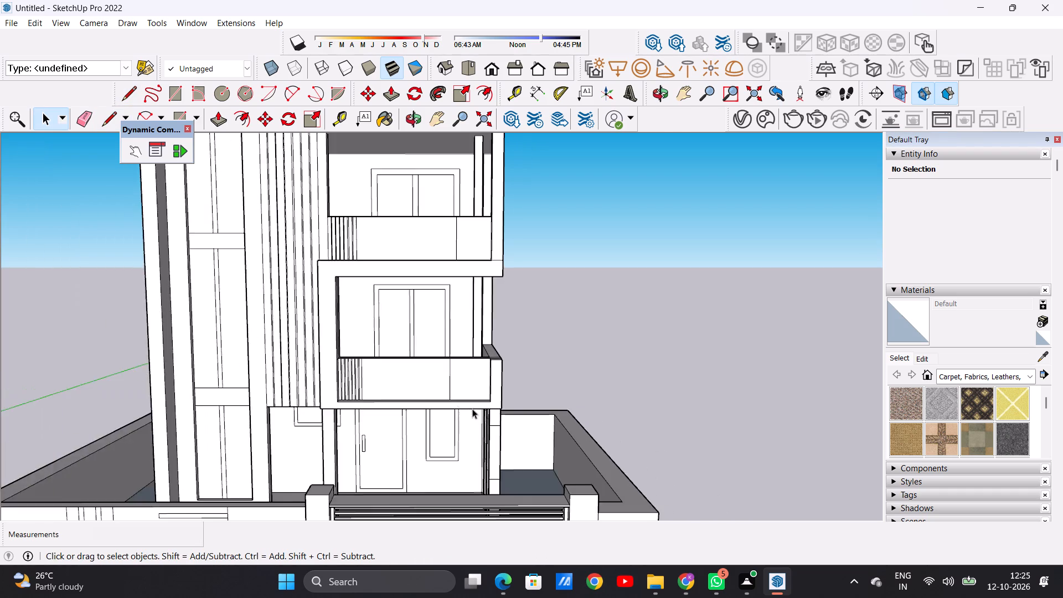
Examine the house's front elevation, including the balconies, boundary wall pattern and gate.
scroll(472, 409, "down", 12)
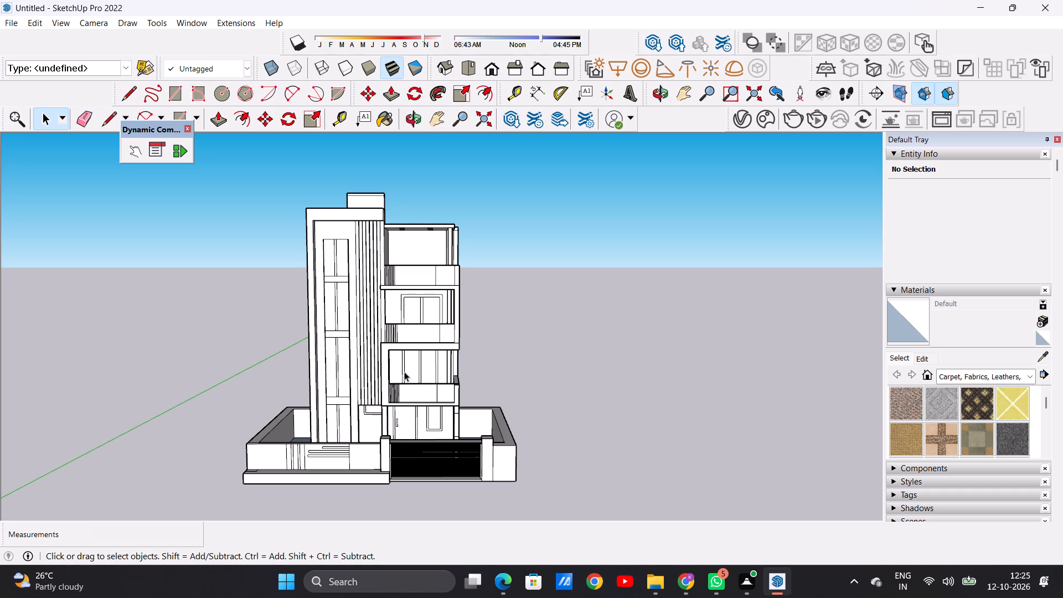
scroll(385, 400, "down", 4)
scroll(426, 370, "up", 5)
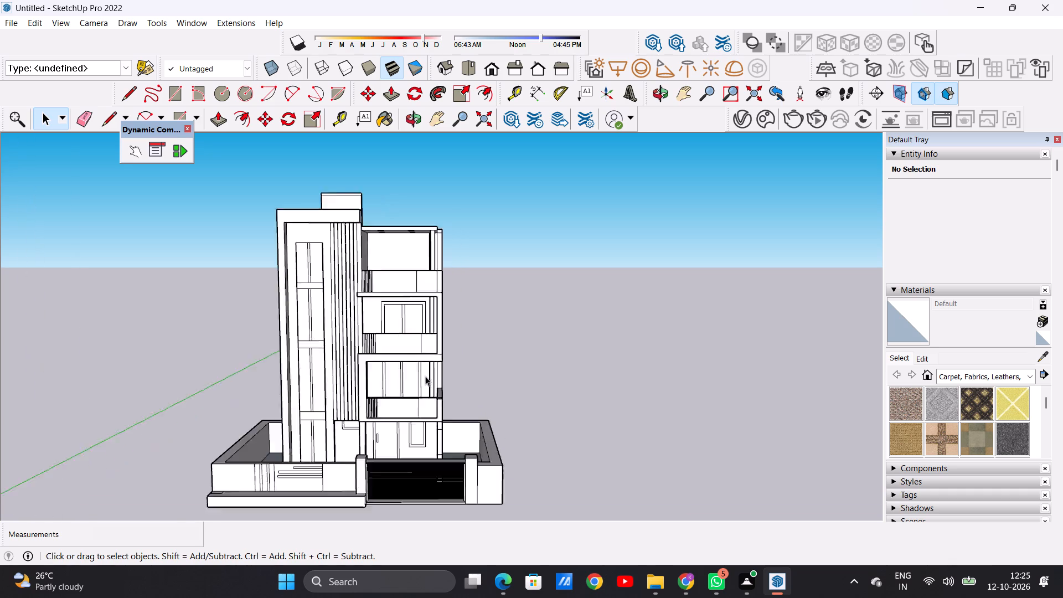
scroll(425, 376, "up", 3)
middle_click_drag(380, 470, 376, 437)
scroll(430, 446, "down", 12)
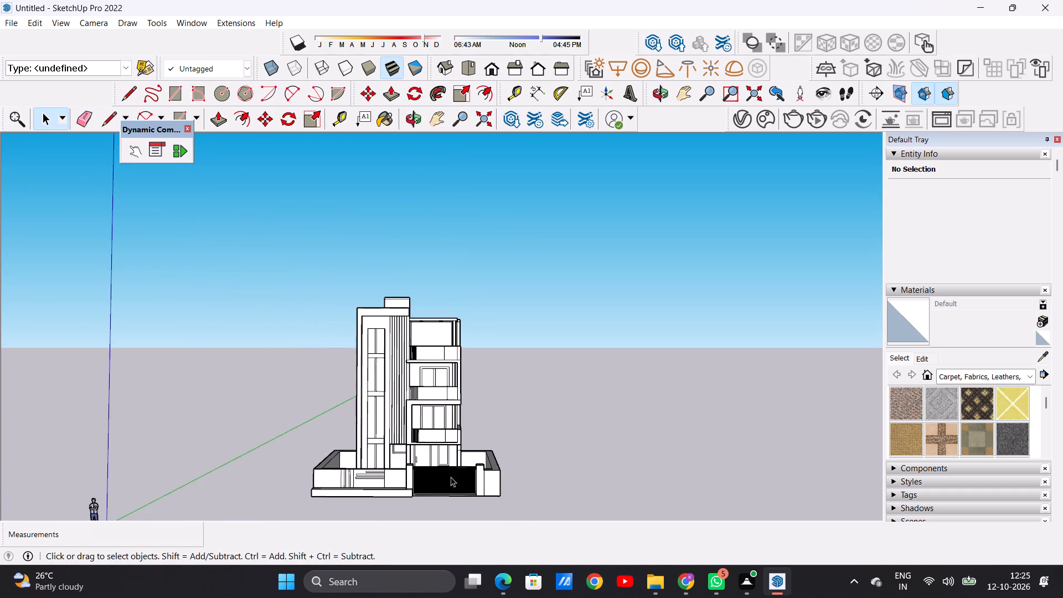
scroll(451, 475, "up", 8)
scroll(282, 480, "up", 3)
scroll(403, 449, "down", 5)
scroll(315, 472, "up", 3)
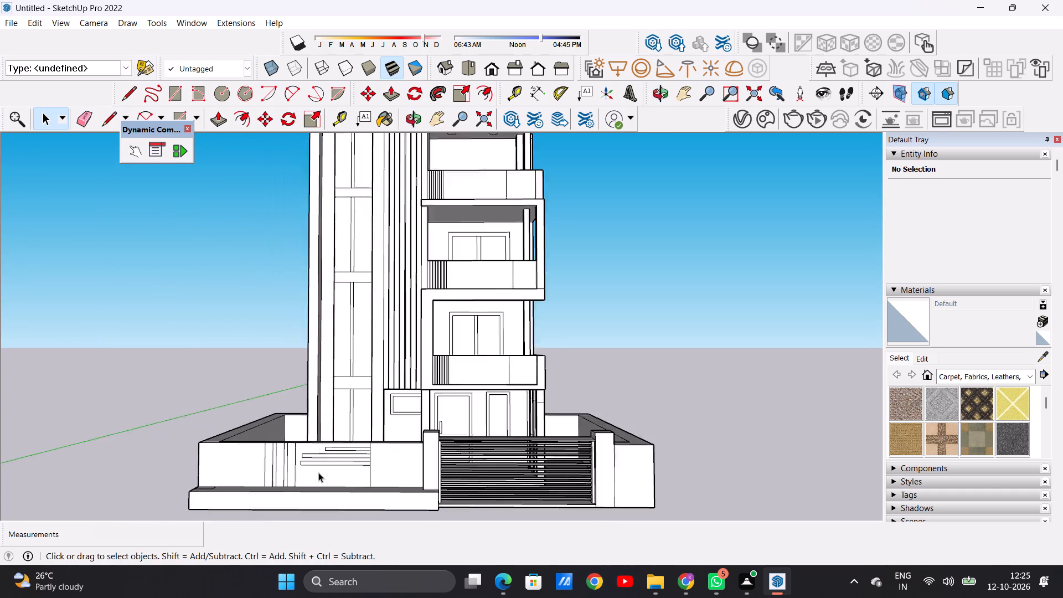
scroll(318, 472, "up", 4)
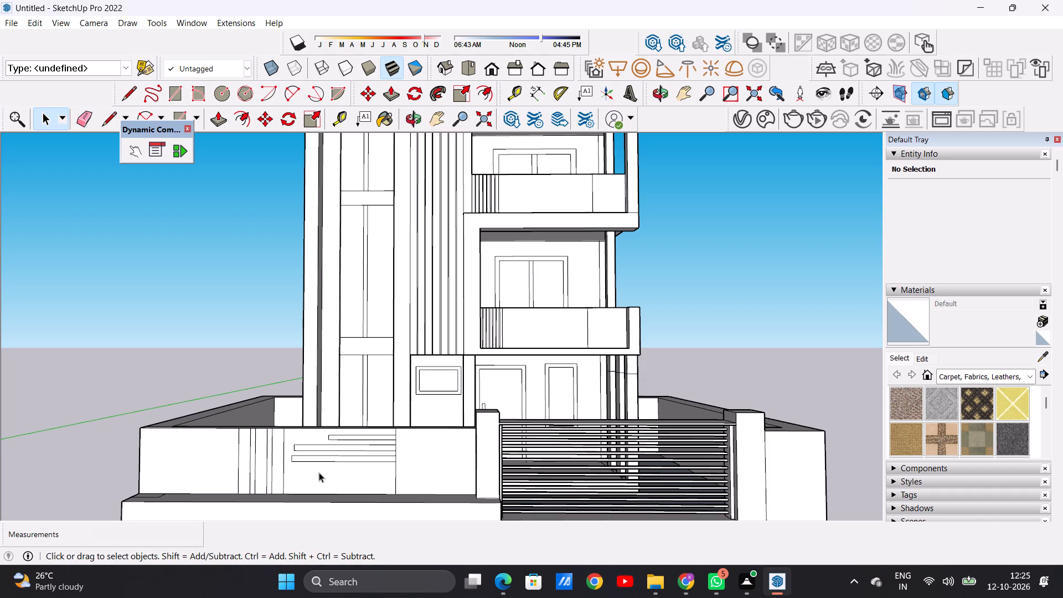
scroll(365, 470, "down", 13)
scroll(409, 481, "up", 1)
scroll(408, 483, "down", 1)
scroll(407, 487, "up", 5)
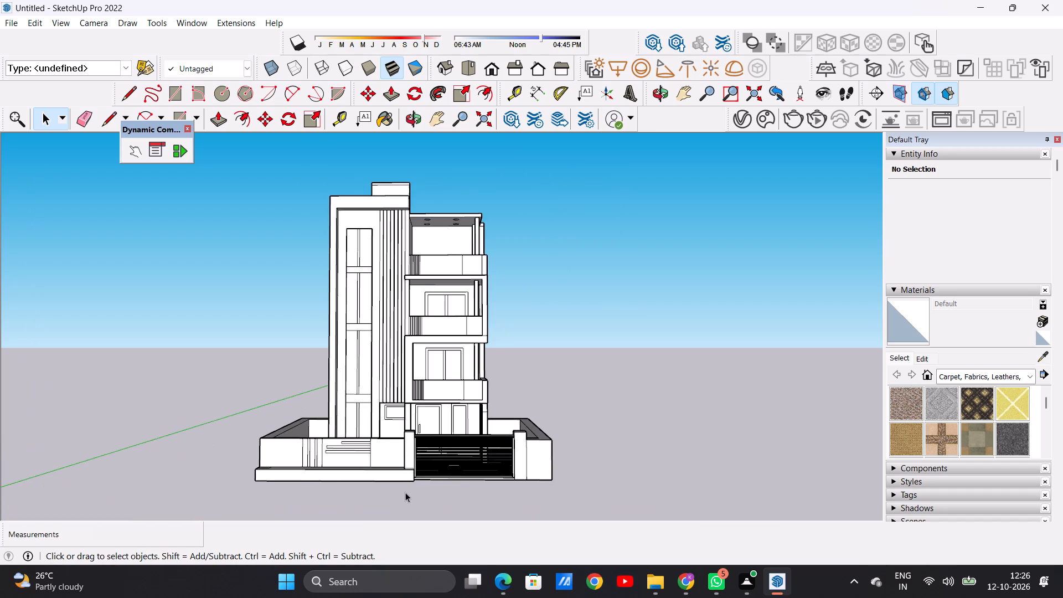
Erase the horizontal line continuing from the lowest balcony's underside across the house's side wall.
middle_click_drag(464, 383, 551, 406)
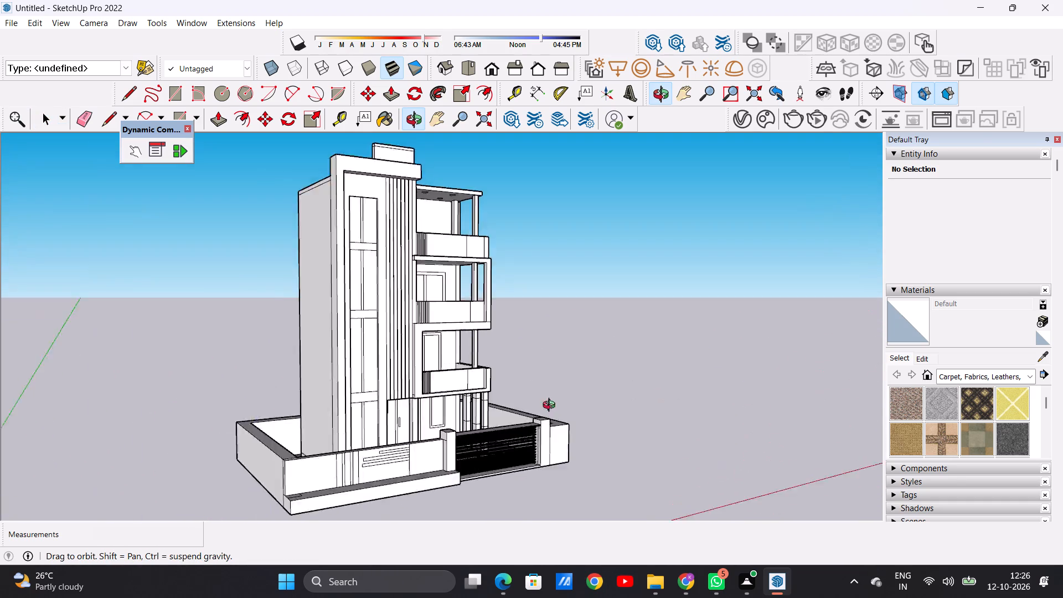
middle_click_drag(551, 406, 208, 442)
middle_click_drag(598, 364, 314, 385)
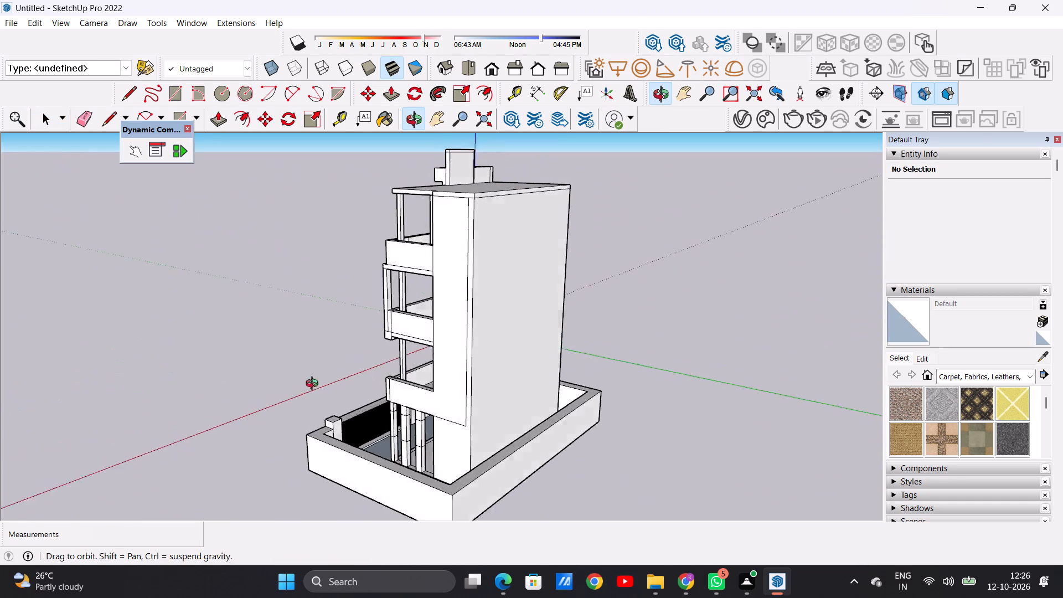
middle_click_drag(314, 385, 441, 397)
scroll(503, 425, "up", 8)
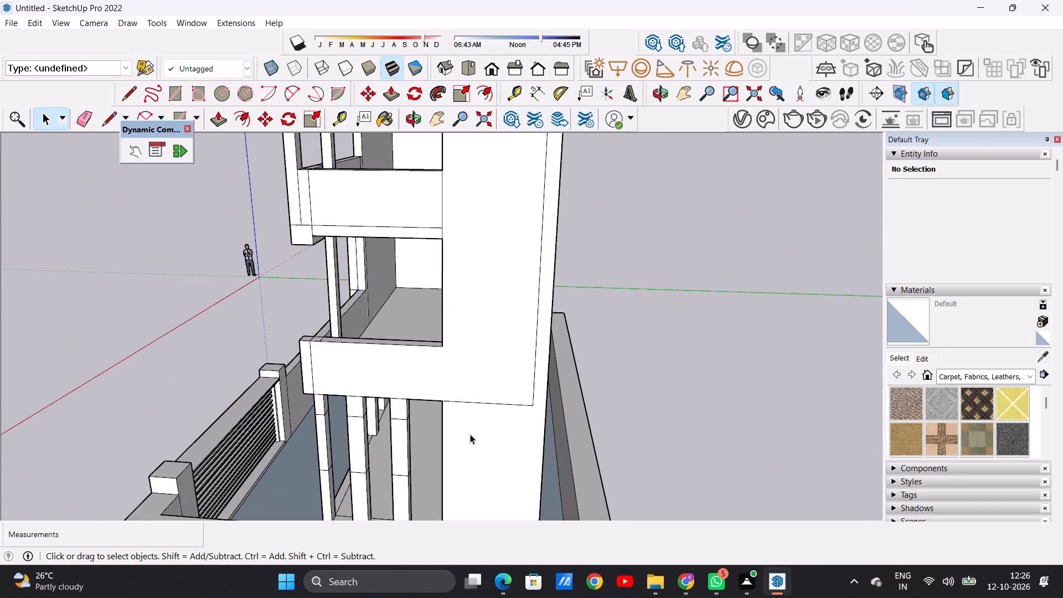
middle_click_drag(475, 445, 591, 366)
scroll(579, 363, "up", 2)
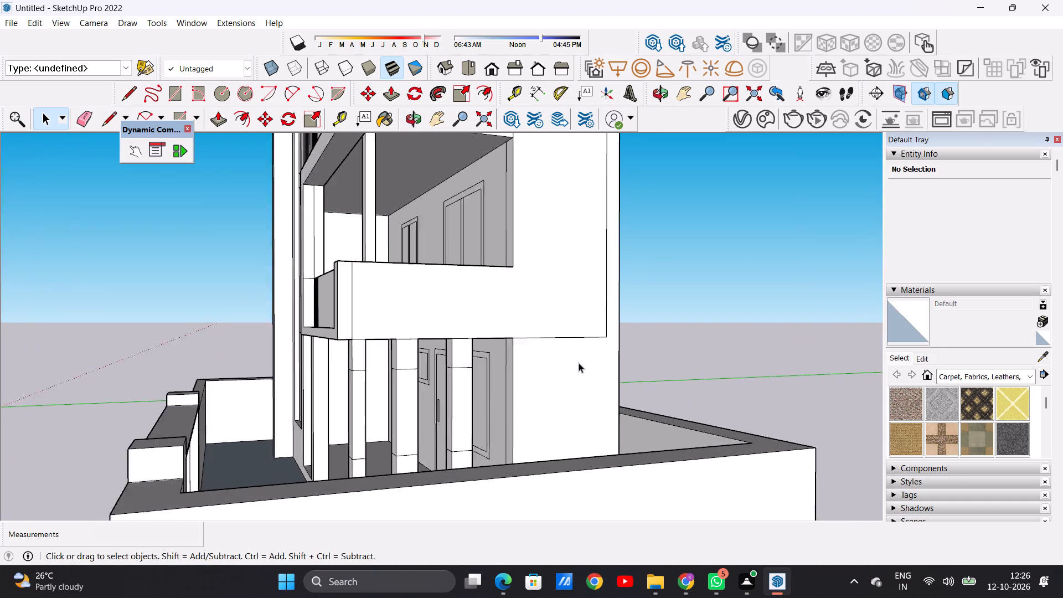
scroll(579, 363, "up", 1)
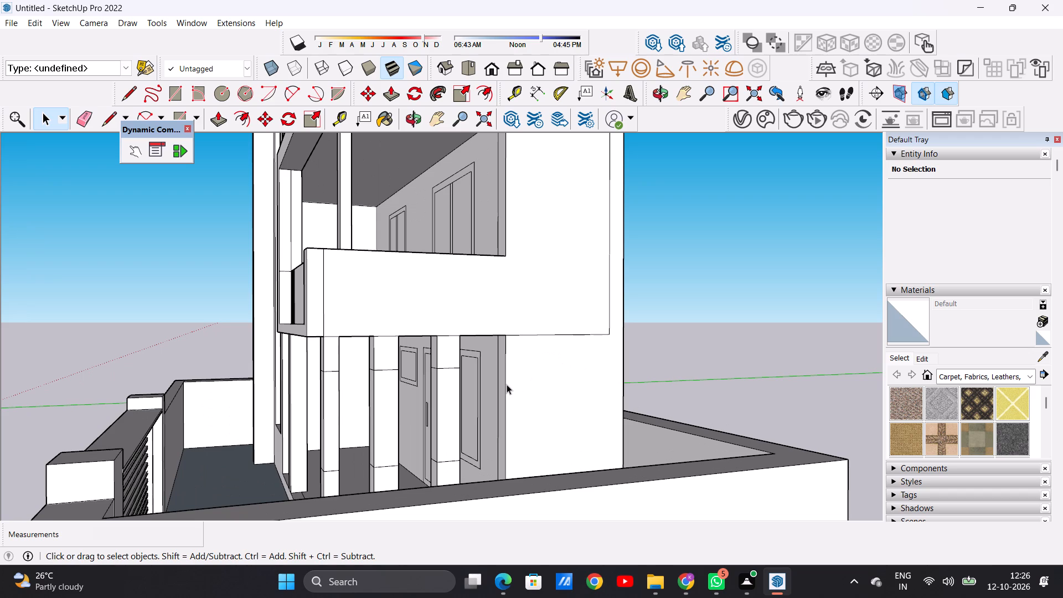
key("e")
scroll(507, 384, "up", 7)
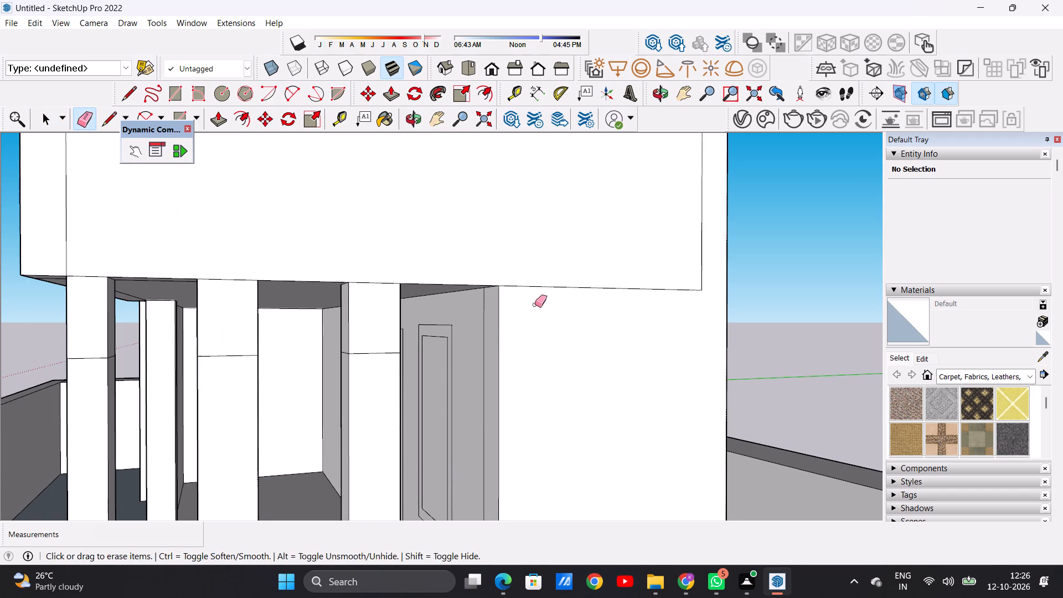
left_click_drag(533, 283, 533, 291)
scroll(509, 285, "up", 2)
scroll(510, 286, "down", 1)
scroll(512, 287, "up", 4)
left_click_drag(522, 285, 524, 297)
Erase the long vertical line near the rear edge of the house's side wall.
middle_click_drag(431, 379, 425, 383)
scroll(419, 383, "down", 9)
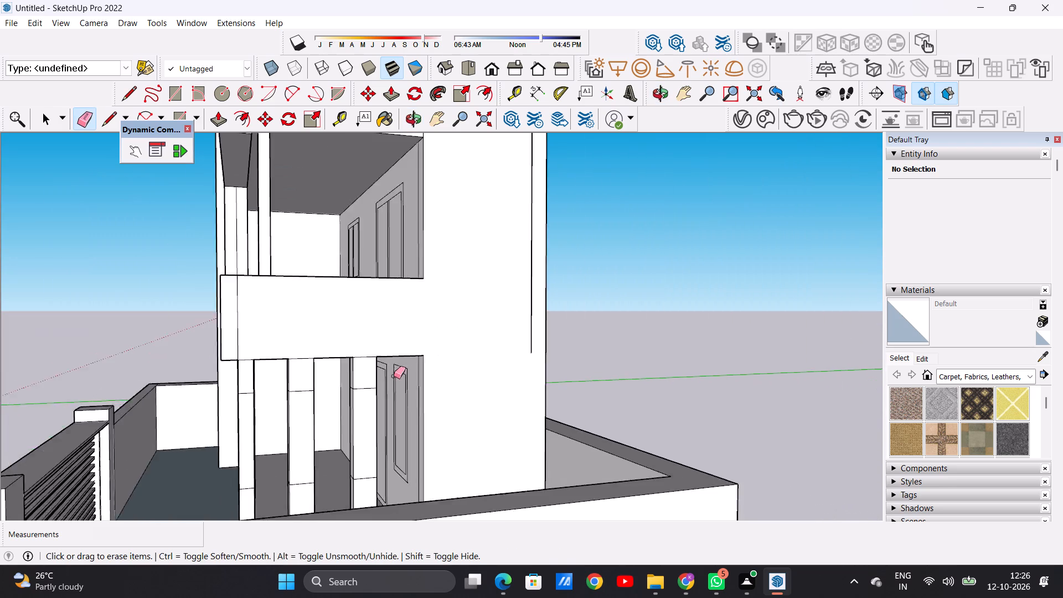
scroll(394, 376, "down", 6)
scroll(439, 340, "up", 12)
left_click_drag(545, 316, 522, 328)
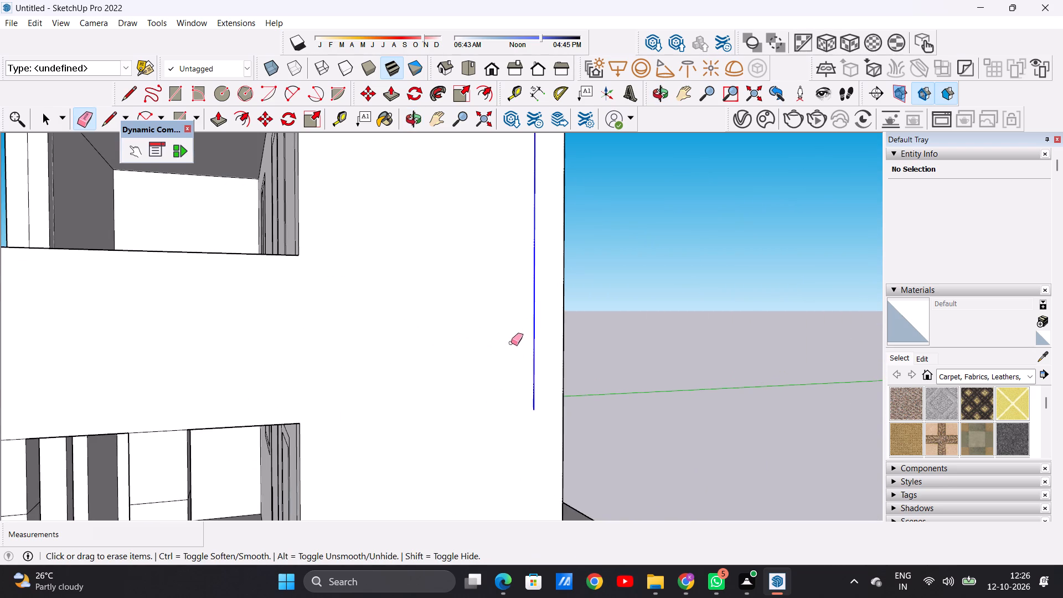
scroll(484, 427, "down", 20)
scroll(484, 427, "down", 1)
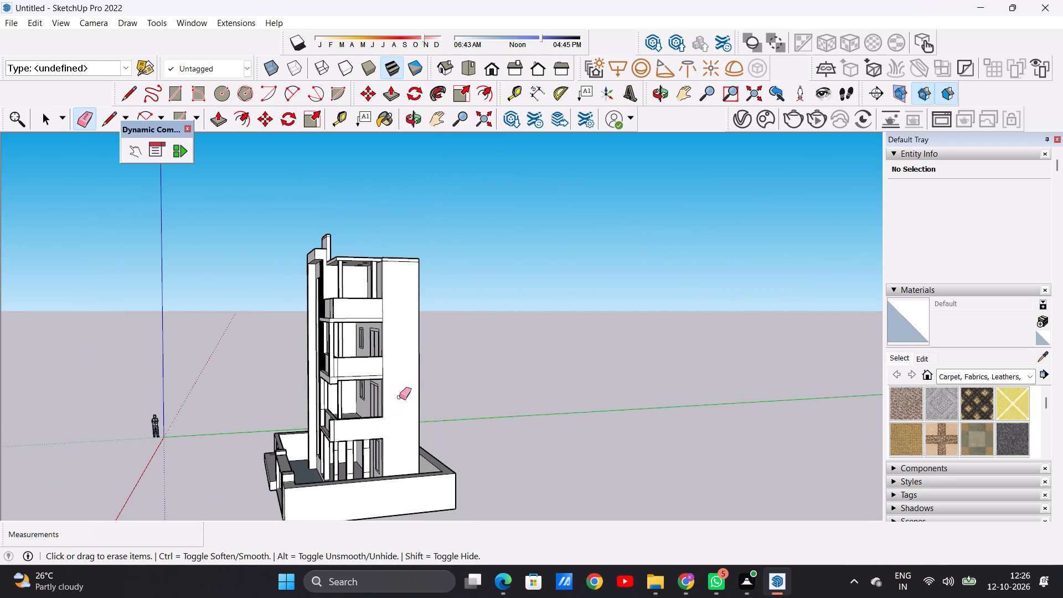
scroll(394, 430, "up", 8)
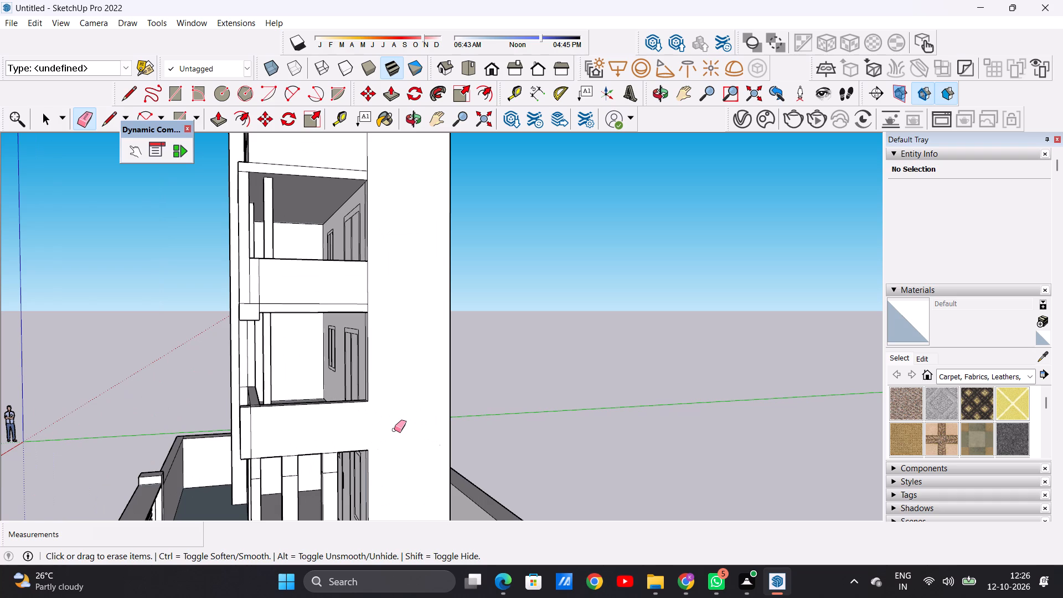
Draw a vertical line about 3' 8 13/16" long where the lowest balcony's side parapet meets the house's side wall, from underside to top.
key("space")
type("L")
scroll(360, 450, "up", 6)
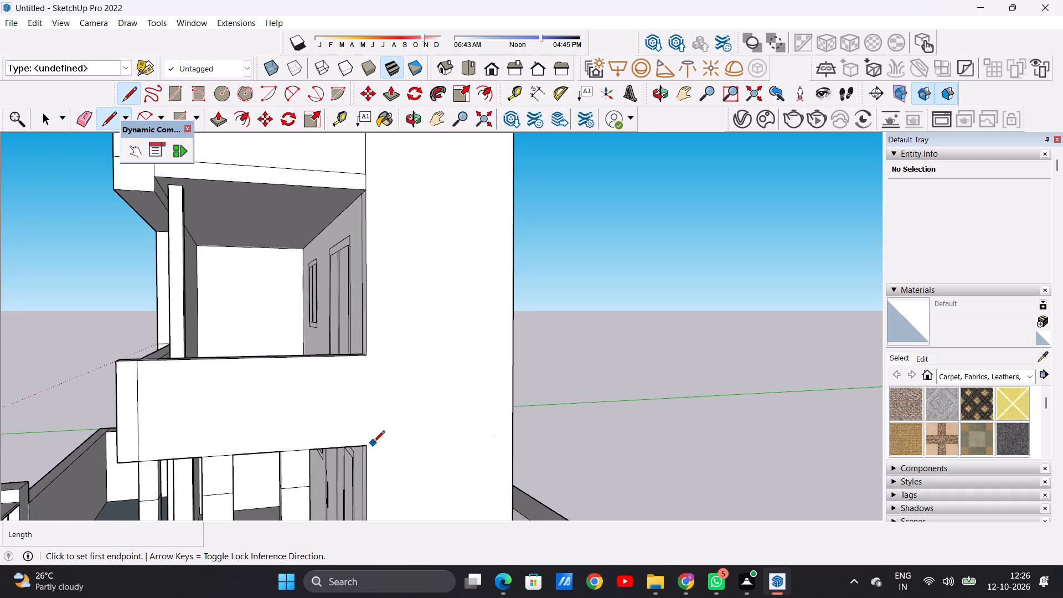
left_click(367, 447)
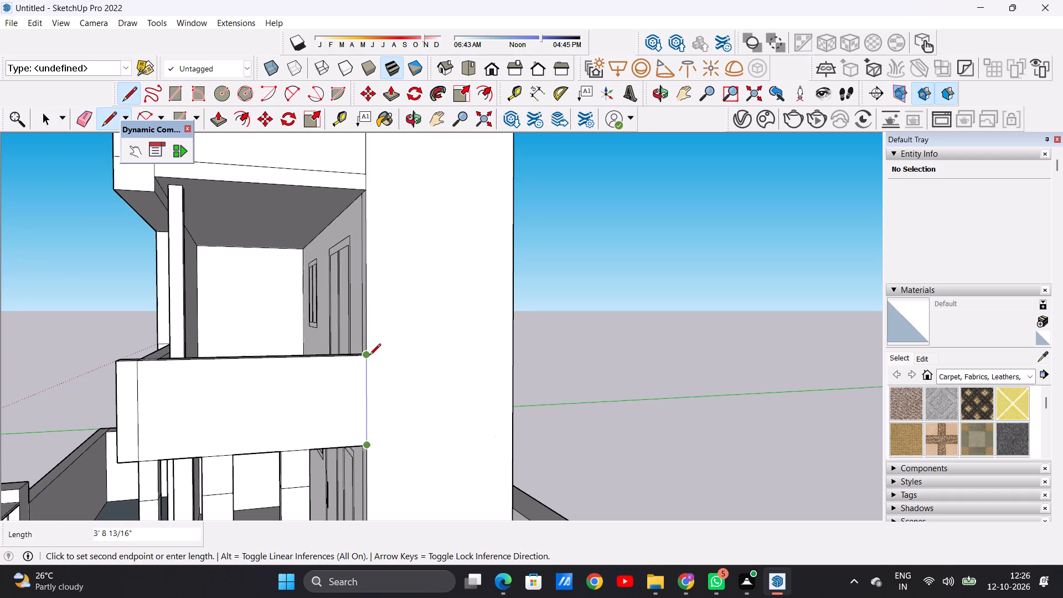
left_click(369, 355)
key("space")
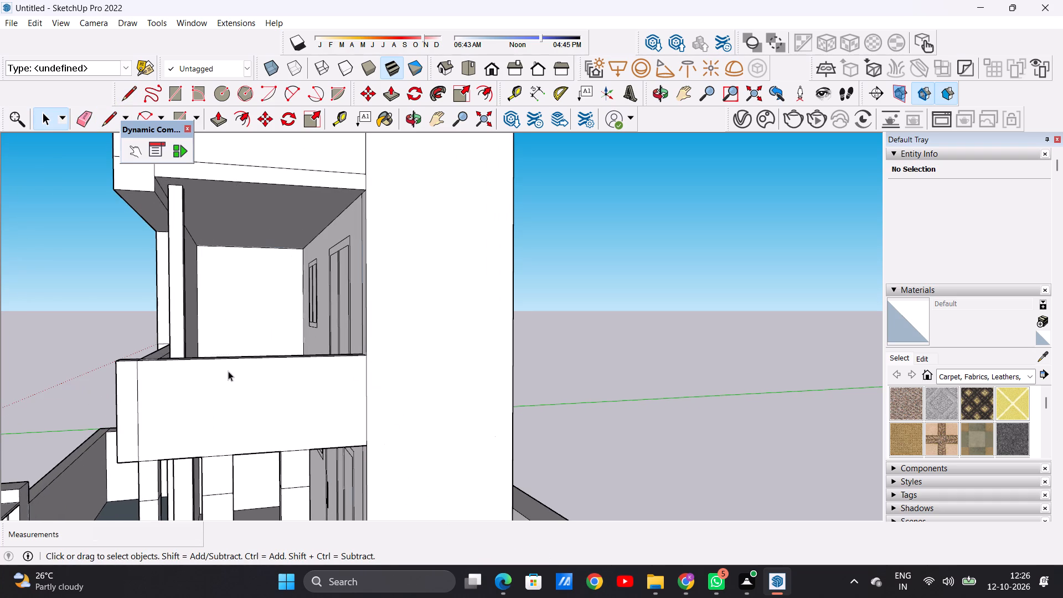
Examine the house's exterior from both sides and the front, including the plain side walls, roof and boundary wall.
scroll(228, 371, "down", 15)
middle_click_drag(383, 362, 99, 413)
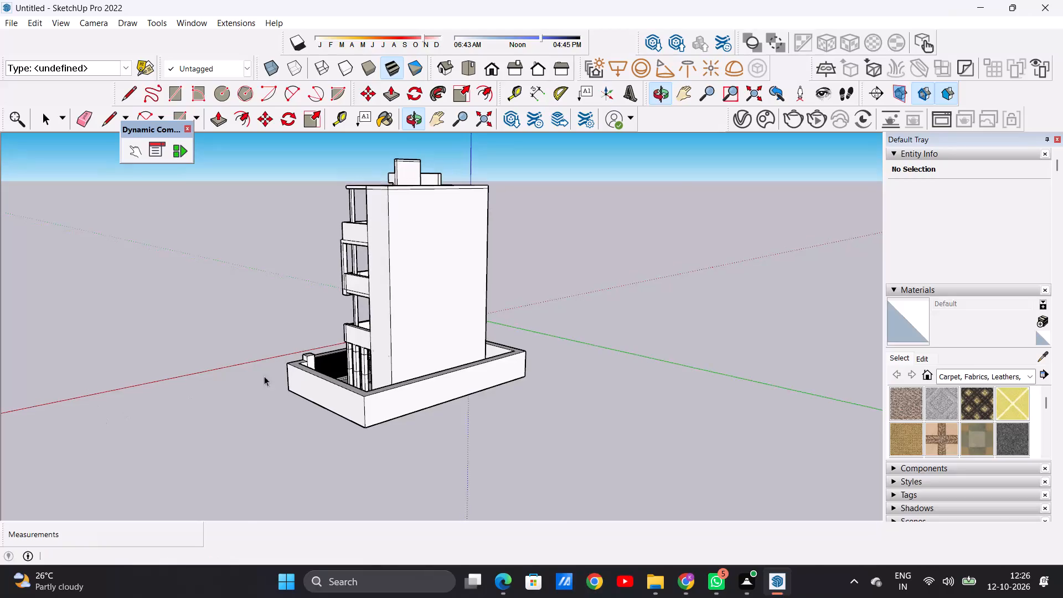
middle_click_drag(476, 327, 40, 344)
scroll(441, 343, "up", 3)
middle_click_drag(558, 350, 425, 350)
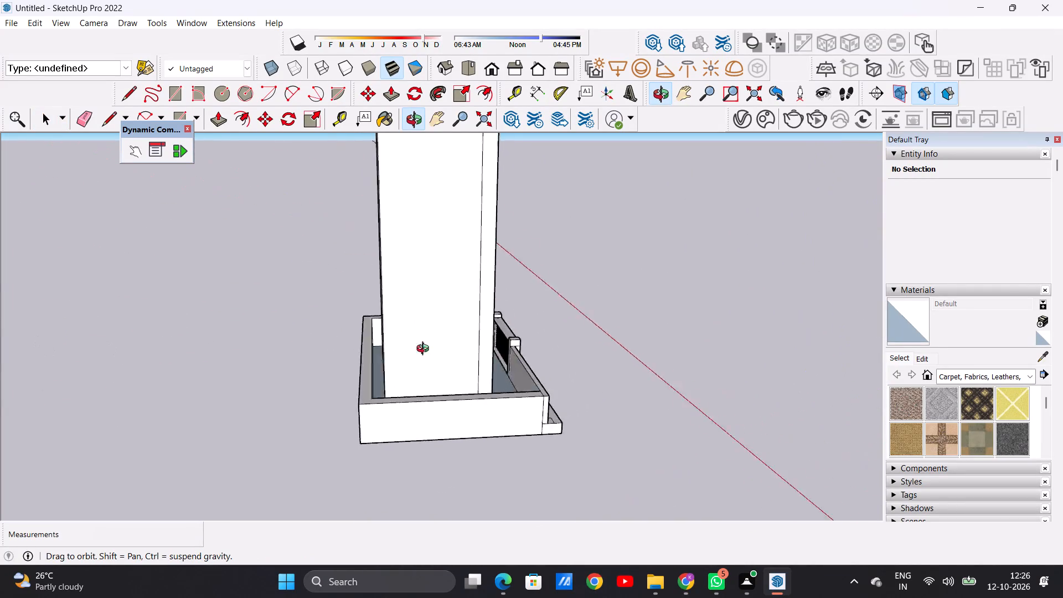
middle_click_drag(425, 350, 188, 375)
scroll(362, 363, "up", 6)
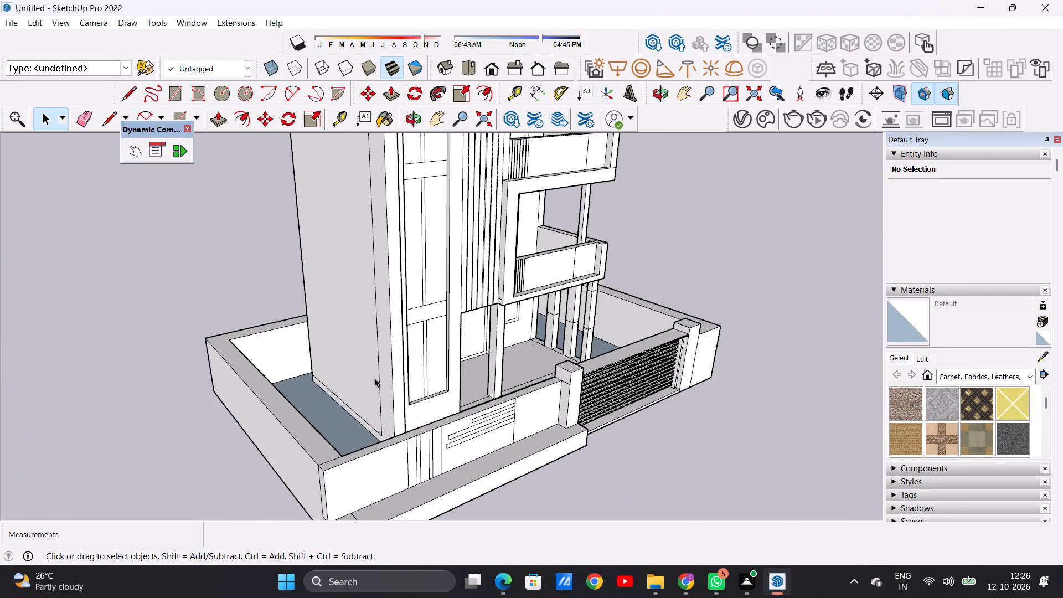
middle_click_drag(374, 378, 485, 453)
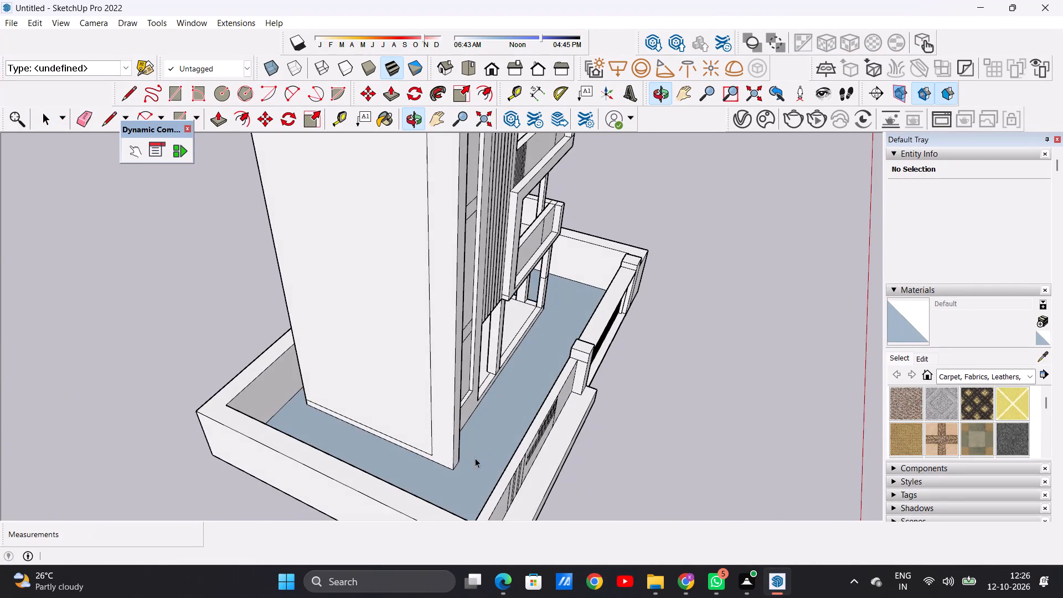
scroll(434, 466, "up", 8)
scroll(332, 422, "down", 15)
middle_click_drag(589, 397, 286, 329)
middle_click_drag(511, 362, 387, 368)
scroll(572, 357, "up", 5)
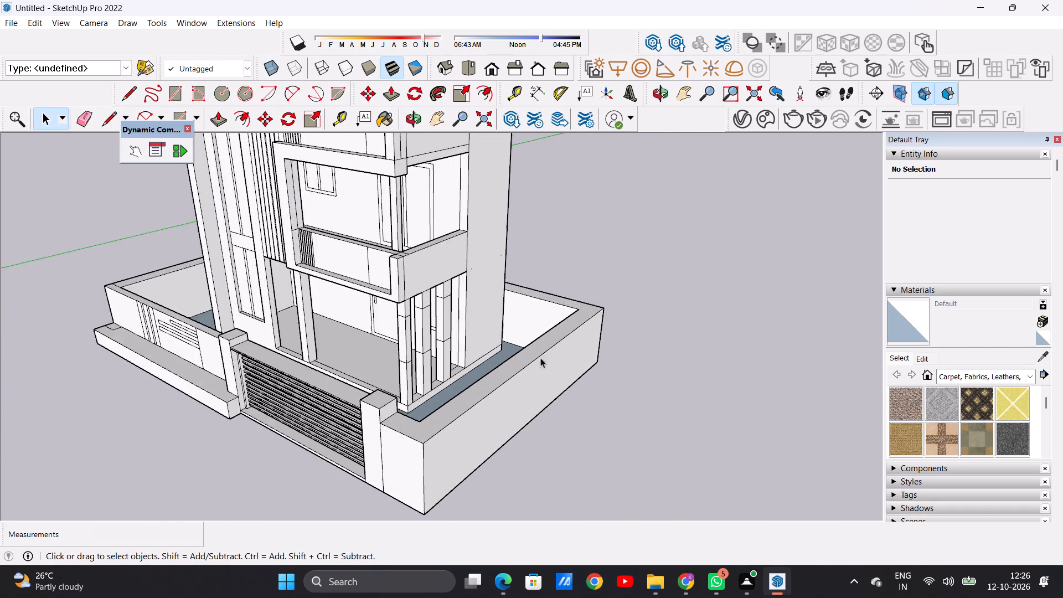
scroll(540, 358, "up", 9)
middle_click_drag(402, 387, 428, 432)
scroll(466, 389, "down", 14)
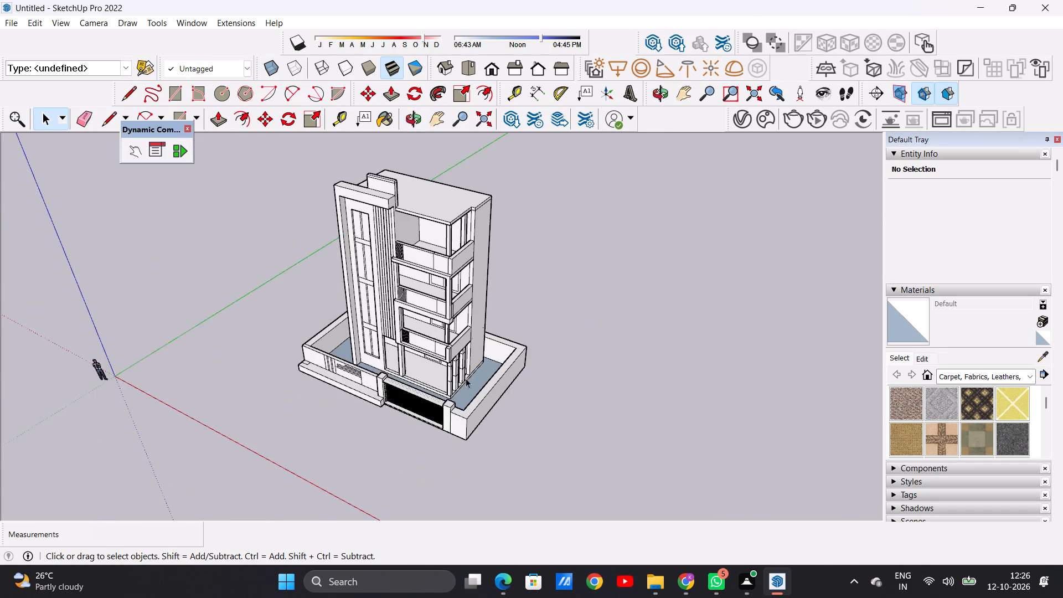
scroll(466, 378, "down", 7)
middle_click_drag(416, 374, 527, 442)
scroll(424, 344, "up", 7)
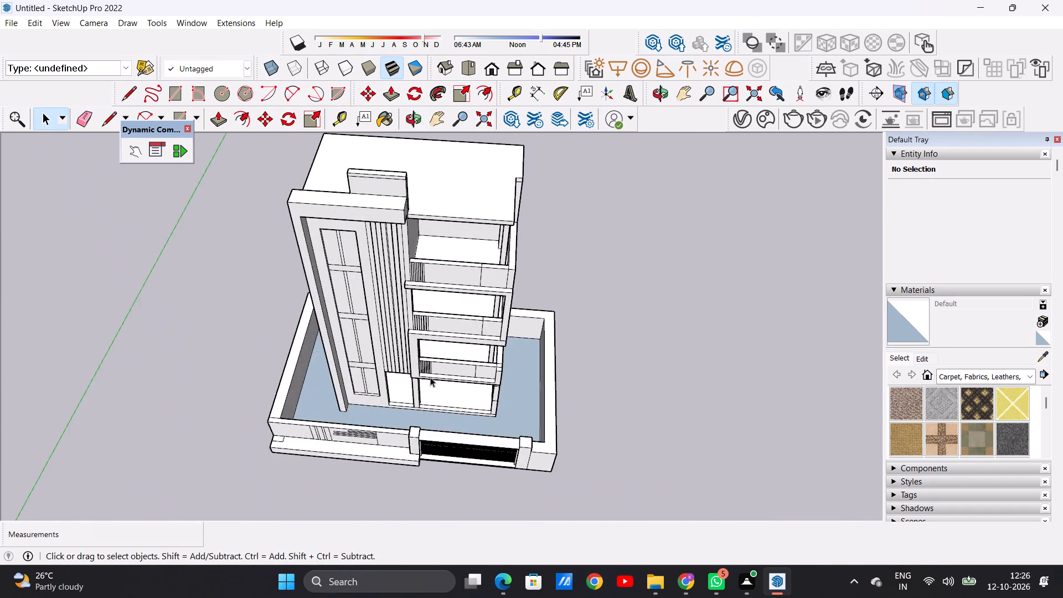
scroll(445, 393, "up", 8)
middle_click_drag(463, 430, 479, 256)
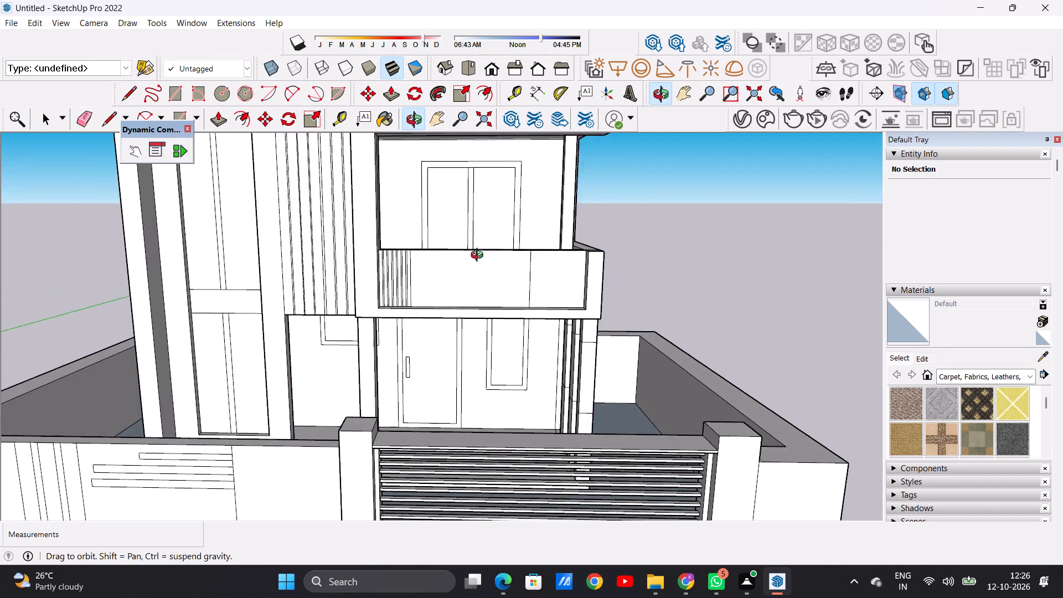
middle_click_drag(479, 256, 477, 265)
scroll(467, 292, "up", 1)
scroll(433, 380, "down", 17)
scroll(491, 382, "up", 7)
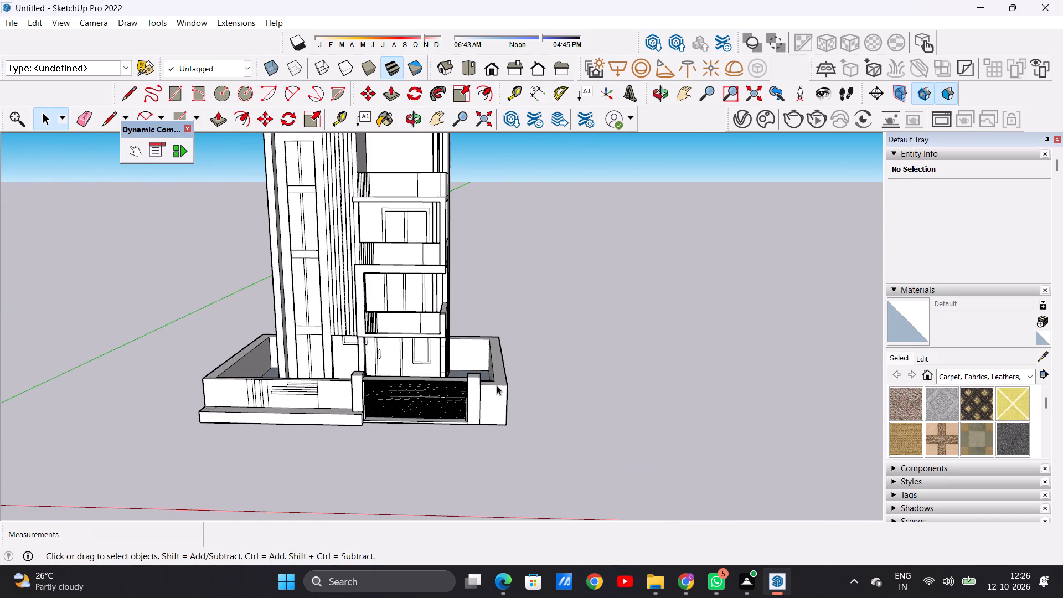
Examine the gate's horizontal slats, the boundary wall and the columns below the lowest balcony.
middle_click_drag(505, 388, 403, 414)
scroll(409, 405, "up", 7)
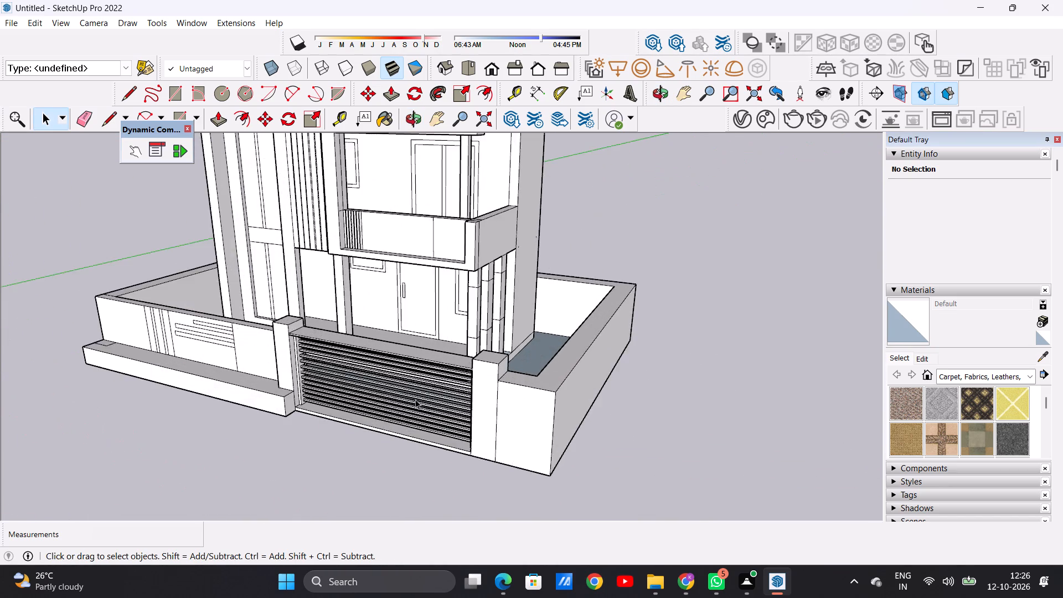
scroll(415, 399, "up", 4)
scroll(420, 397, "down", 1)
scroll(420, 397, "up", 13)
middle_click_drag(414, 395, 457, 370)
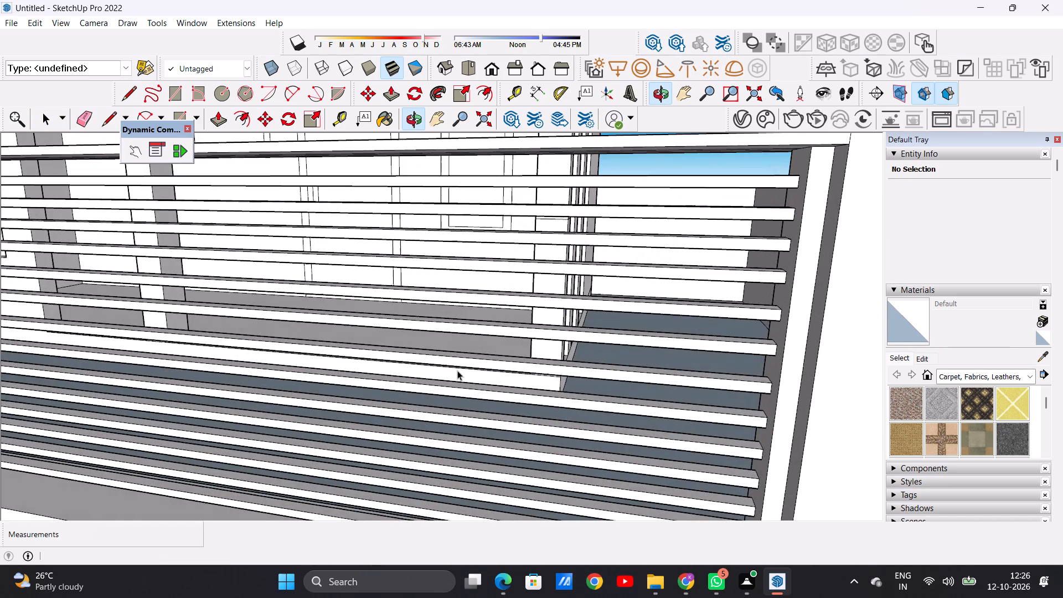
scroll(458, 408, "down", 20)
scroll(458, 408, "down", 4)
middle_click_drag(340, 359, 380, 394)
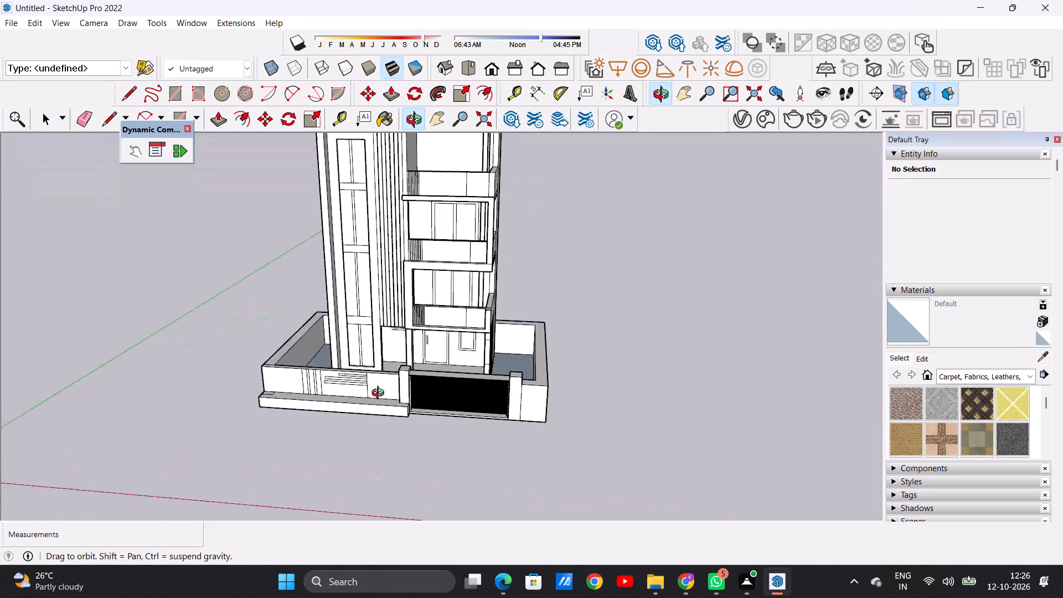
middle_click_drag(380, 394, 387, 415)
scroll(434, 403, "up", 6)
middle_click_drag(593, 400, 321, 481)
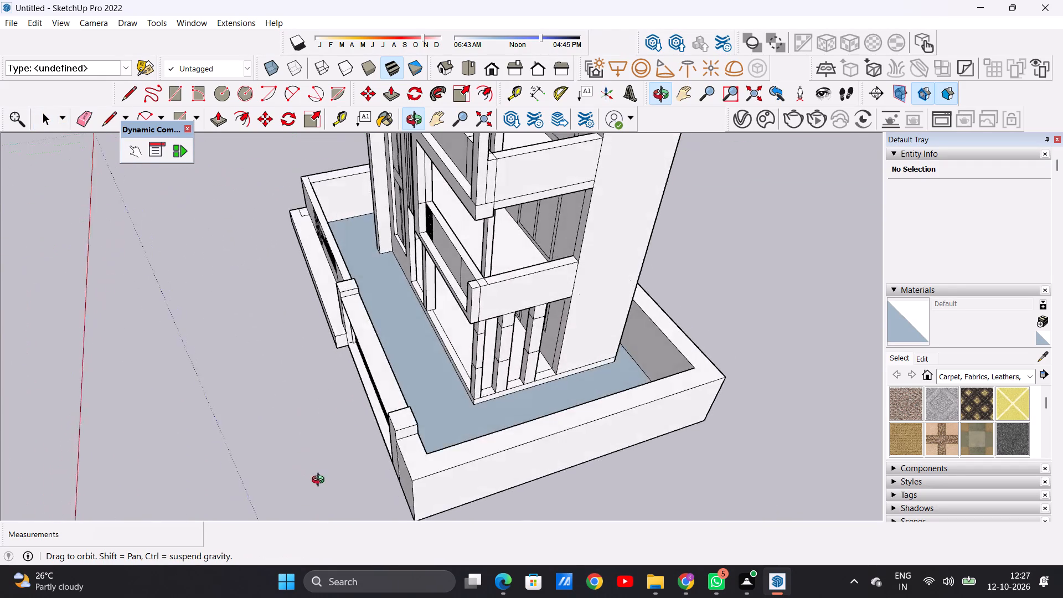
middle_click_drag(321, 481, 576, 453)
scroll(467, 372, "down", 11)
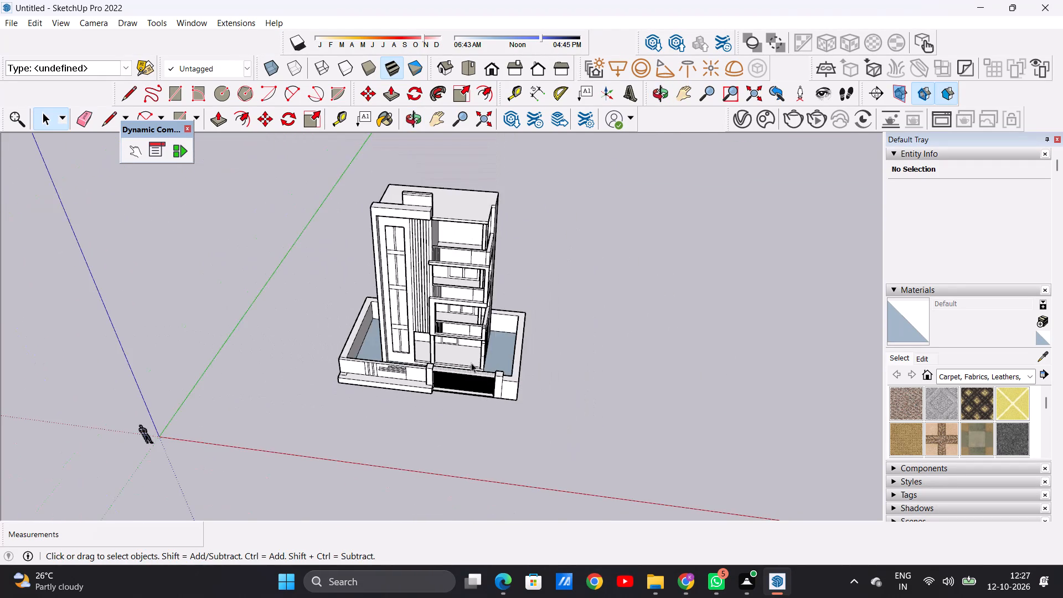
Examine the house's full height from the front and both sides, including the slit window, vertical flutes and stacked balconies.
middle_click_drag(462, 363, 473, 240)
scroll(473, 240, "up", 4)
scroll(513, 240, "down", 1)
scroll(513, 240, "up", 4)
middle_click_drag(508, 332, 328, 342)
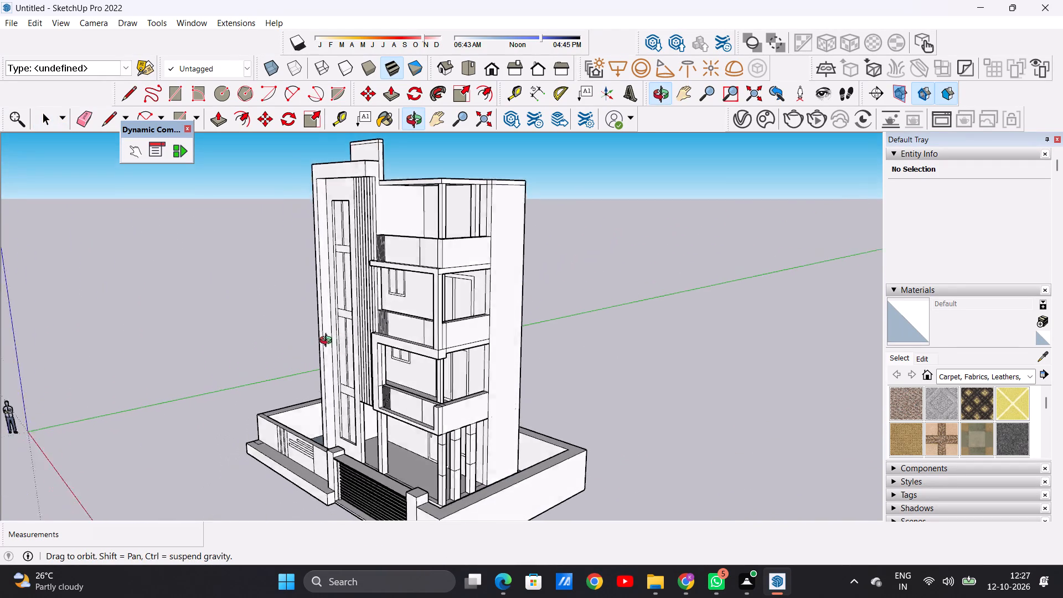
middle_click_drag(328, 342, 317, 343)
scroll(459, 390, "up", 9)
scroll(464, 410, "down", 20)
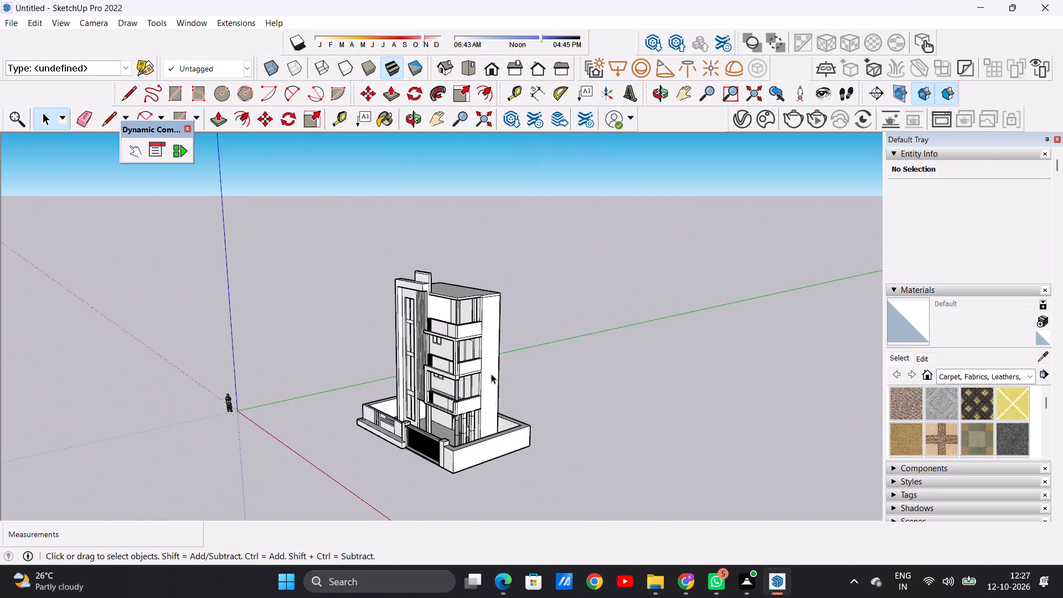
scroll(491, 374, "down", 4)
middle_click_drag(380, 388, 651, 347)
middle_click_drag(454, 393, 623, 386)
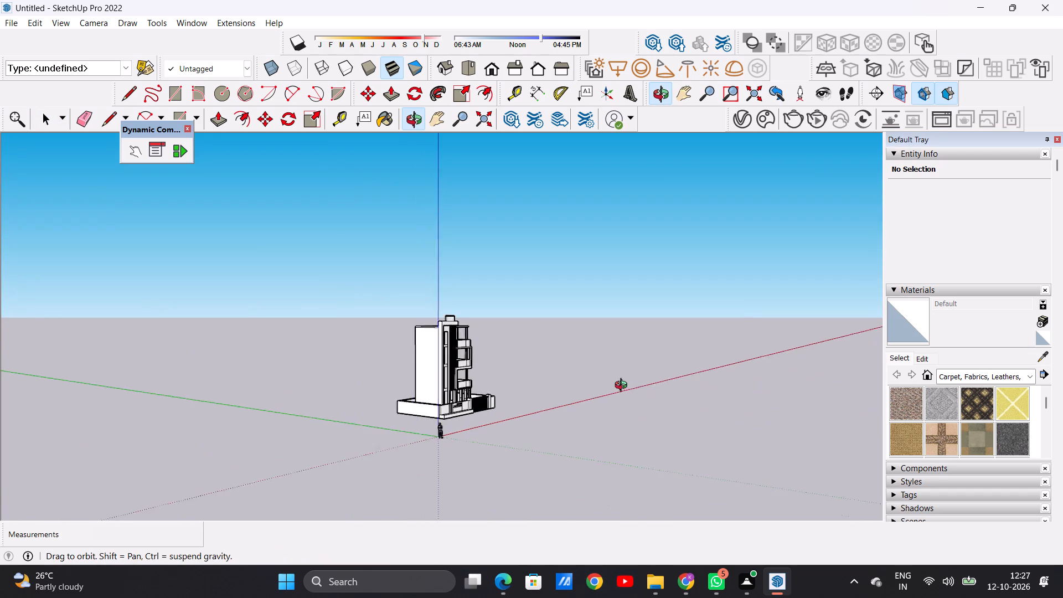
middle_click_drag(623, 386, 404, 401)
scroll(466, 368, "up", 10)
scroll(418, 370, "up", 1)
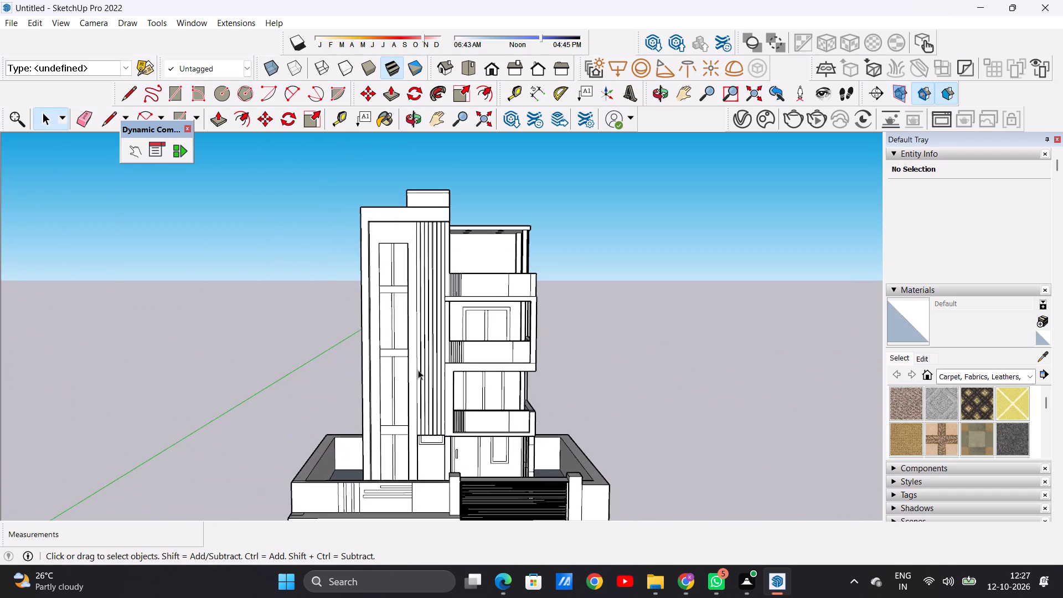
scroll(418, 370, "up", 1)
scroll(337, 374, "up", 1)
scroll(312, 400, "down", 6)
scroll(386, 303, "up", 8)
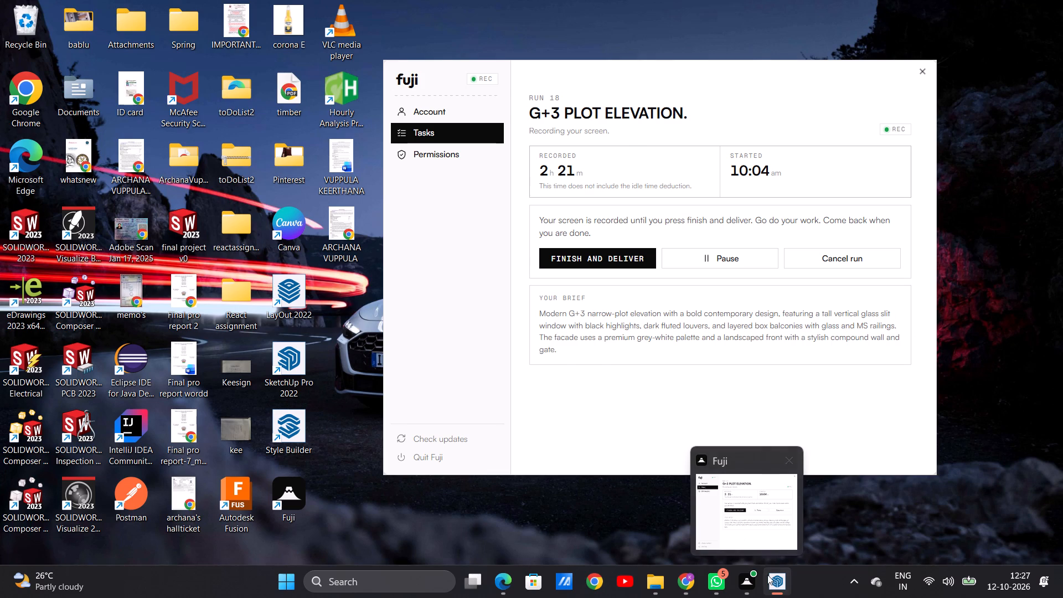
Consult the G+3 plot elevation brief in Fuji and compare it with the model's slit window, flutes and balconies.
left_click(740, 513)
scroll(467, 460, "down", 3)
scroll(461, 336, "down", 1)
scroll(460, 335, "up", 5)
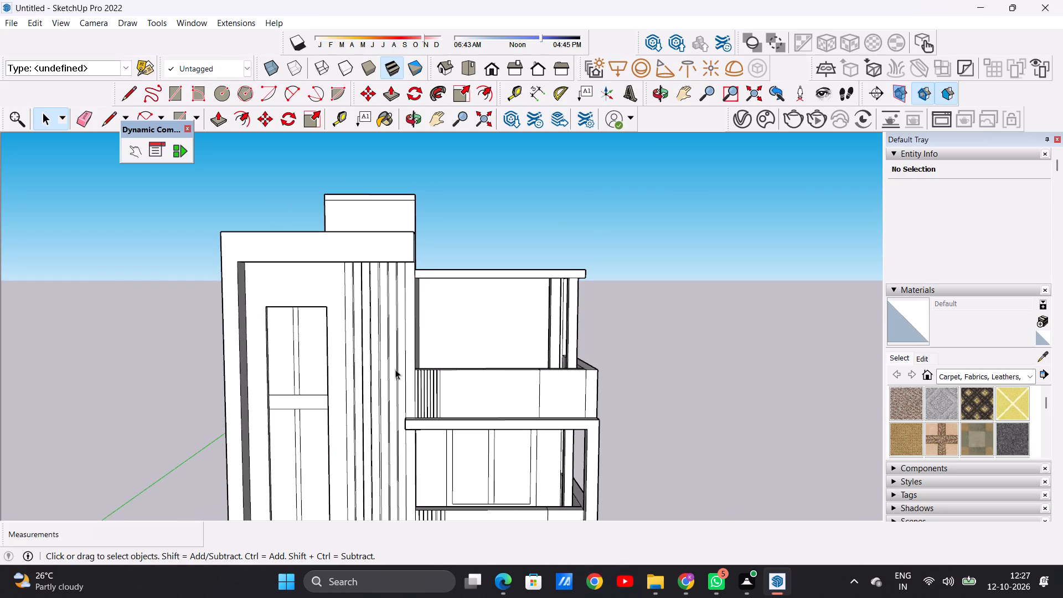
scroll(371, 355, "down", 4)
scroll(374, 385, "up", 11)
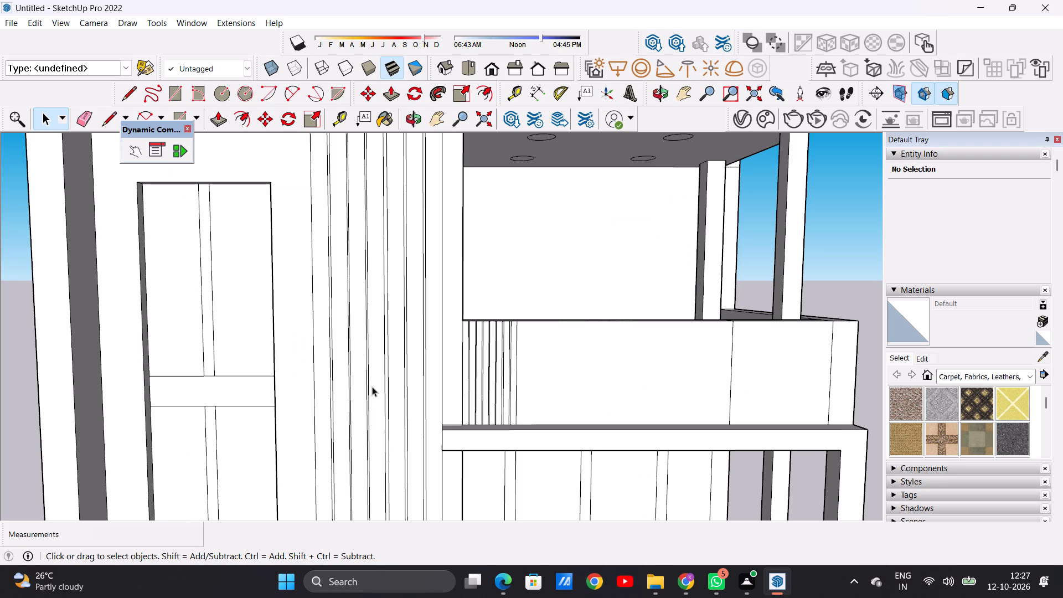
scroll(359, 348, "down", 8)
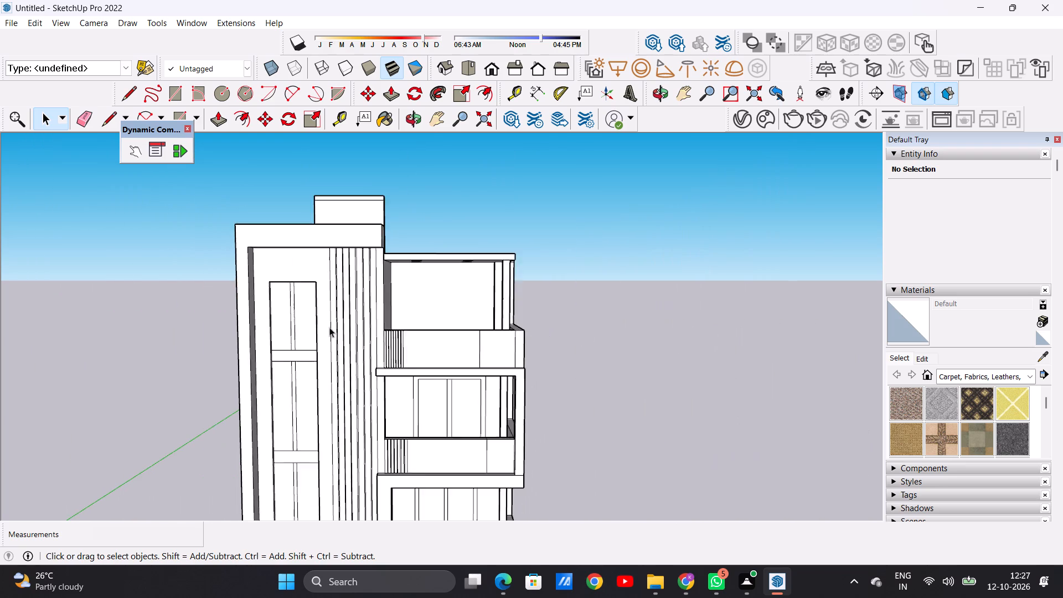
scroll(329, 327, "down", 5)
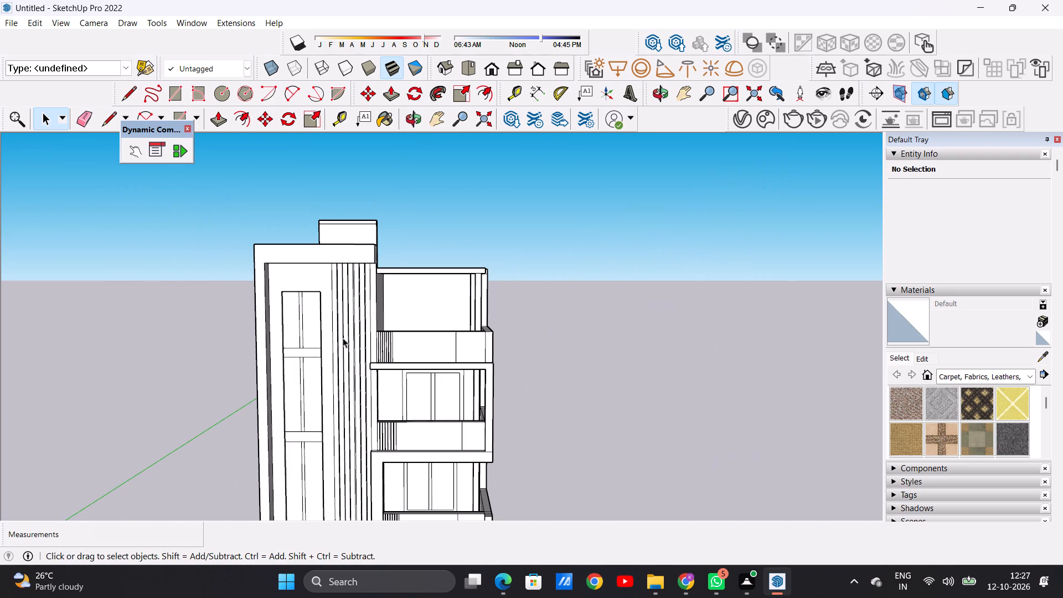
scroll(343, 336, "down", 6)
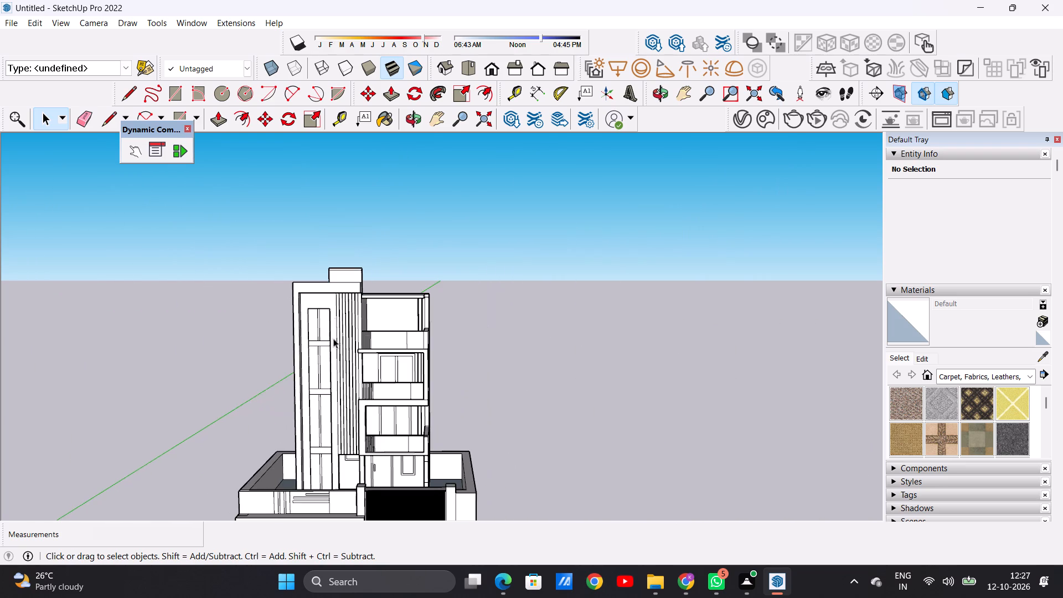
scroll(357, 408, "down", 1)
scroll(357, 411, "up", 14)
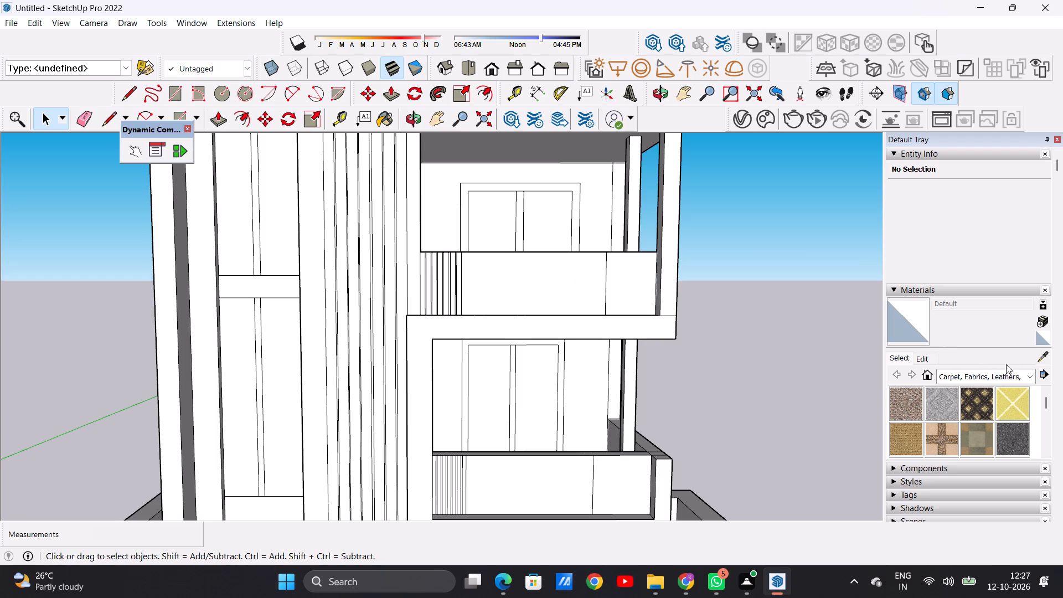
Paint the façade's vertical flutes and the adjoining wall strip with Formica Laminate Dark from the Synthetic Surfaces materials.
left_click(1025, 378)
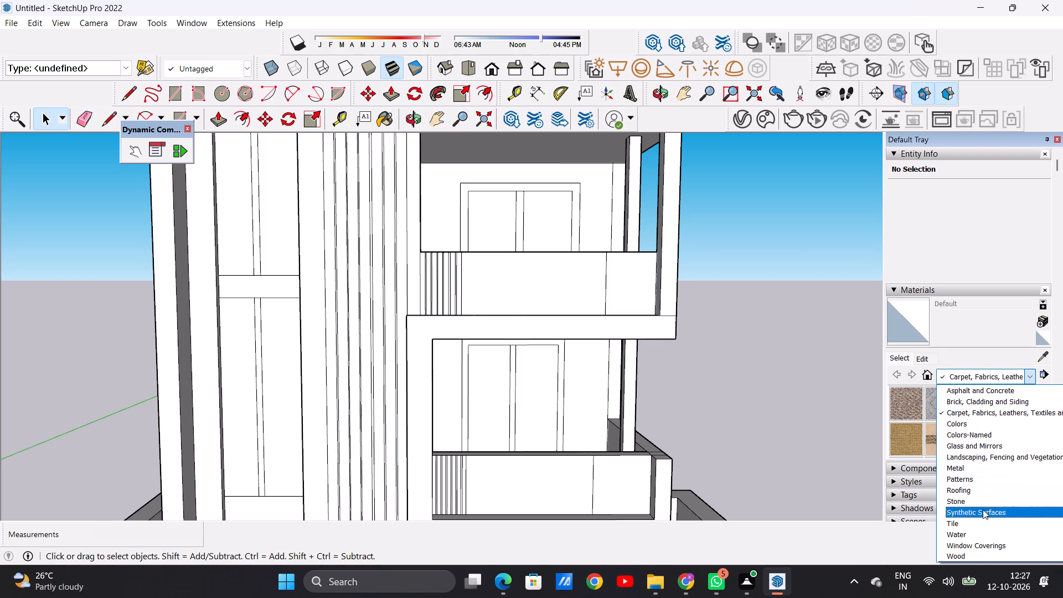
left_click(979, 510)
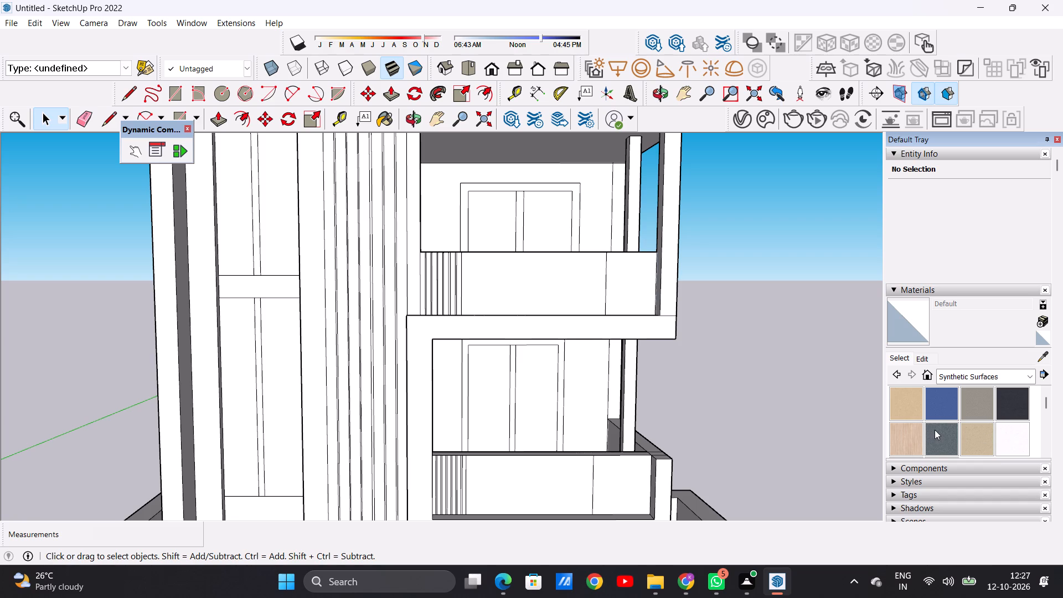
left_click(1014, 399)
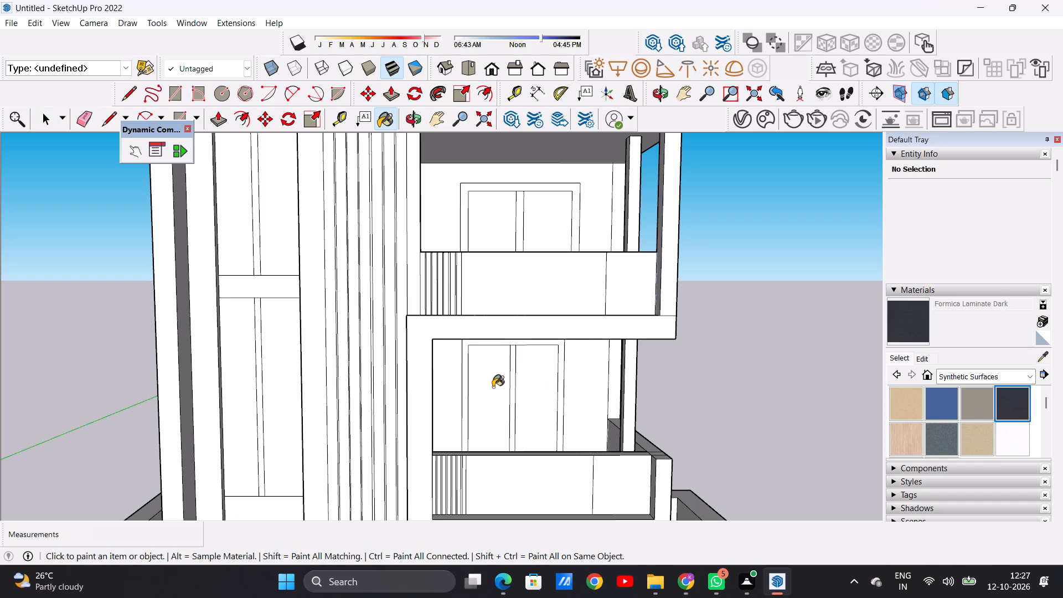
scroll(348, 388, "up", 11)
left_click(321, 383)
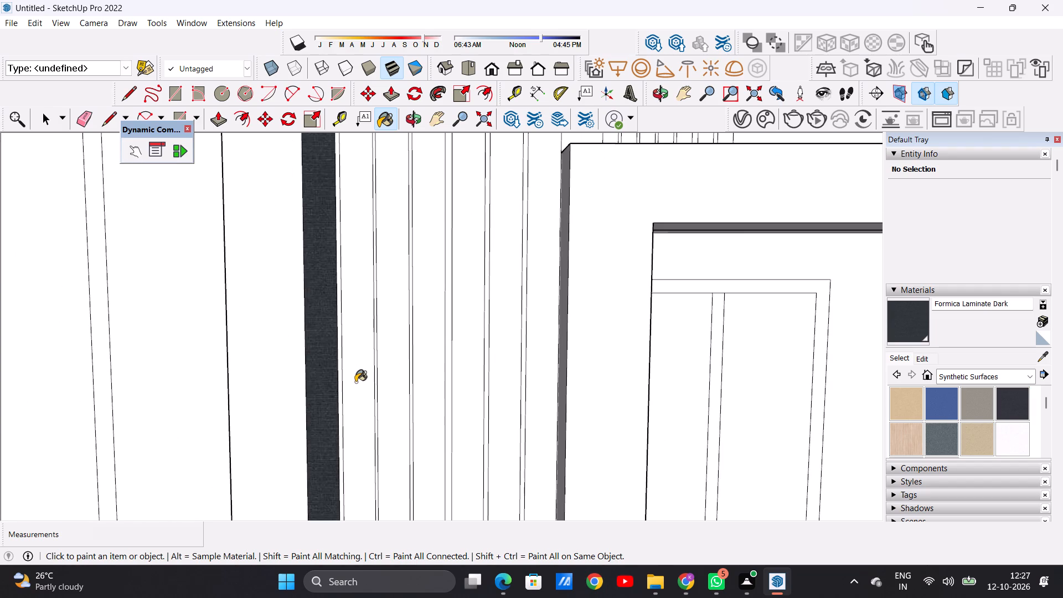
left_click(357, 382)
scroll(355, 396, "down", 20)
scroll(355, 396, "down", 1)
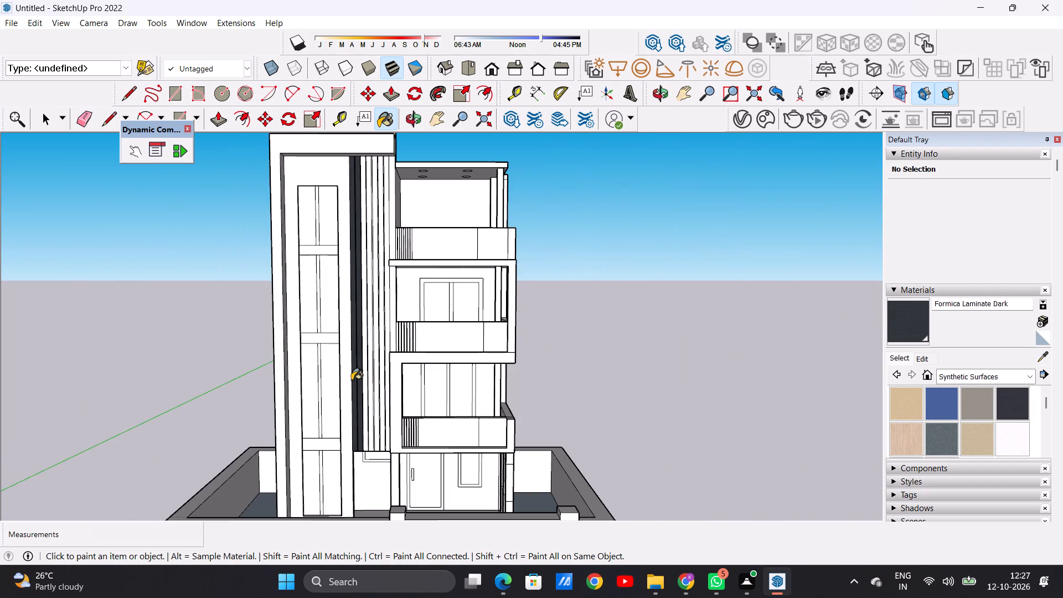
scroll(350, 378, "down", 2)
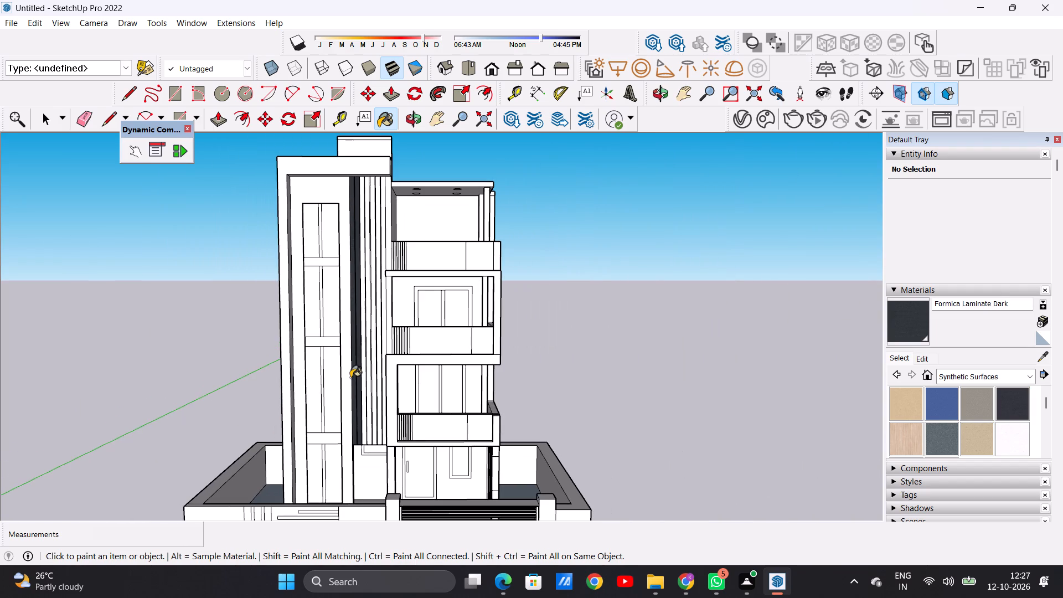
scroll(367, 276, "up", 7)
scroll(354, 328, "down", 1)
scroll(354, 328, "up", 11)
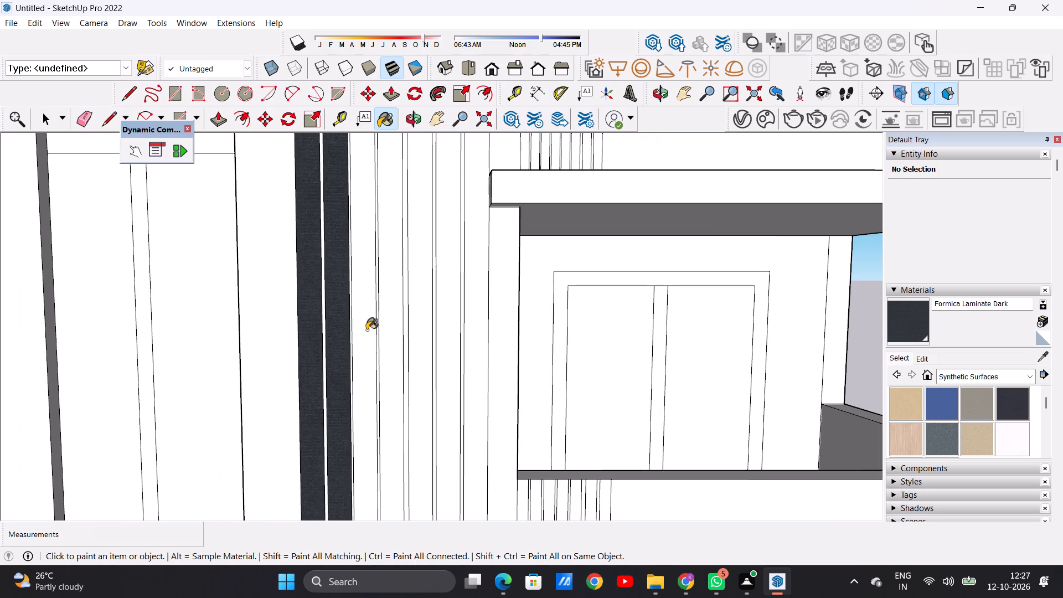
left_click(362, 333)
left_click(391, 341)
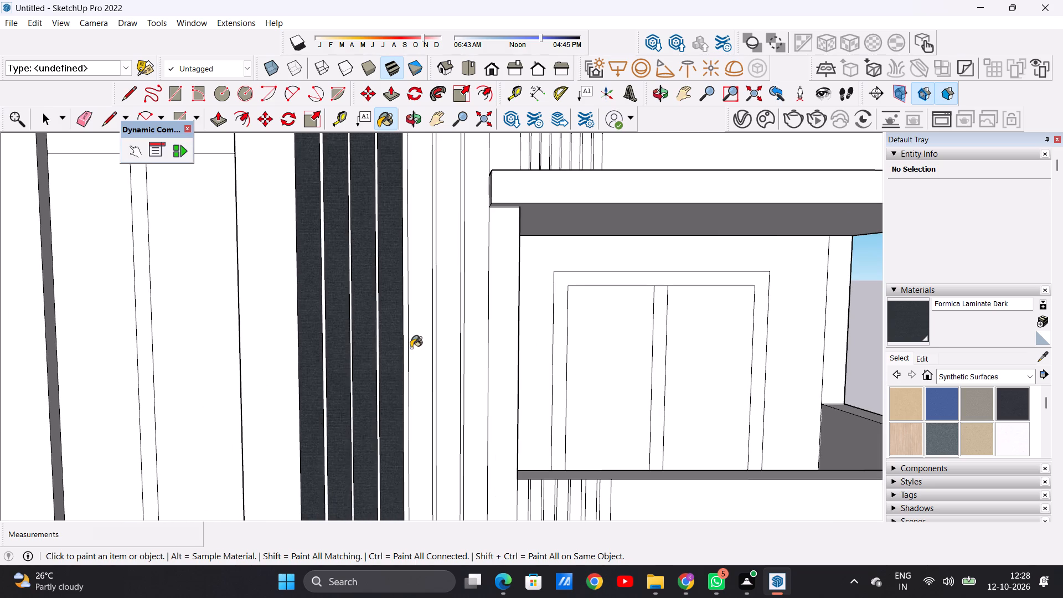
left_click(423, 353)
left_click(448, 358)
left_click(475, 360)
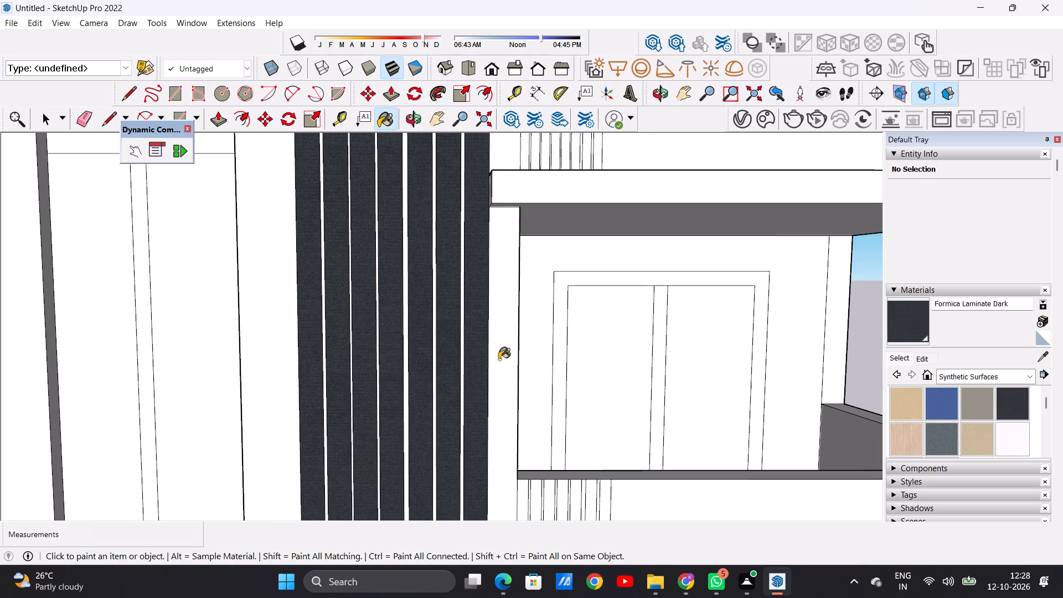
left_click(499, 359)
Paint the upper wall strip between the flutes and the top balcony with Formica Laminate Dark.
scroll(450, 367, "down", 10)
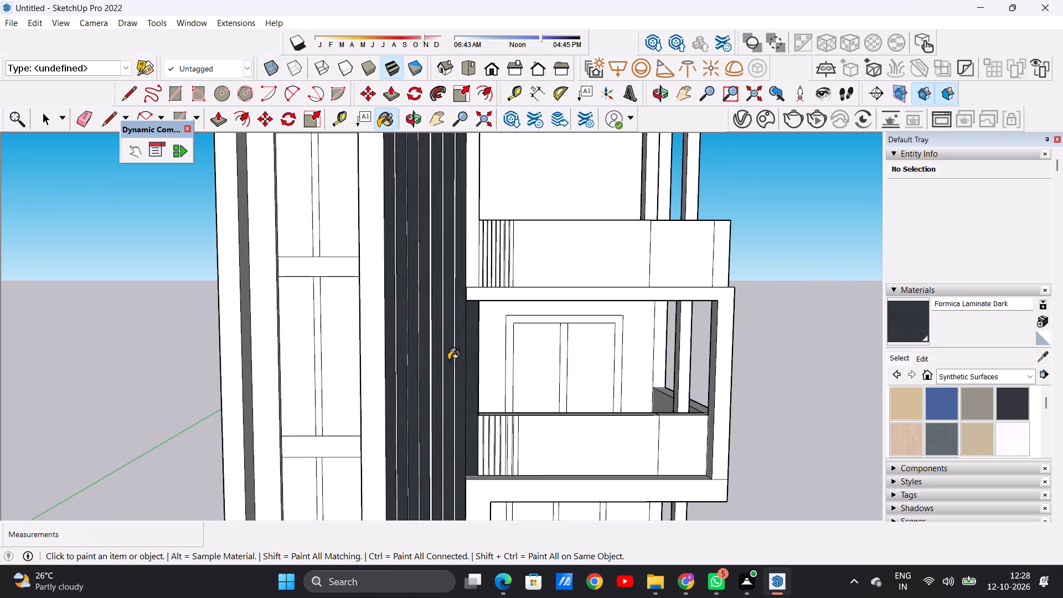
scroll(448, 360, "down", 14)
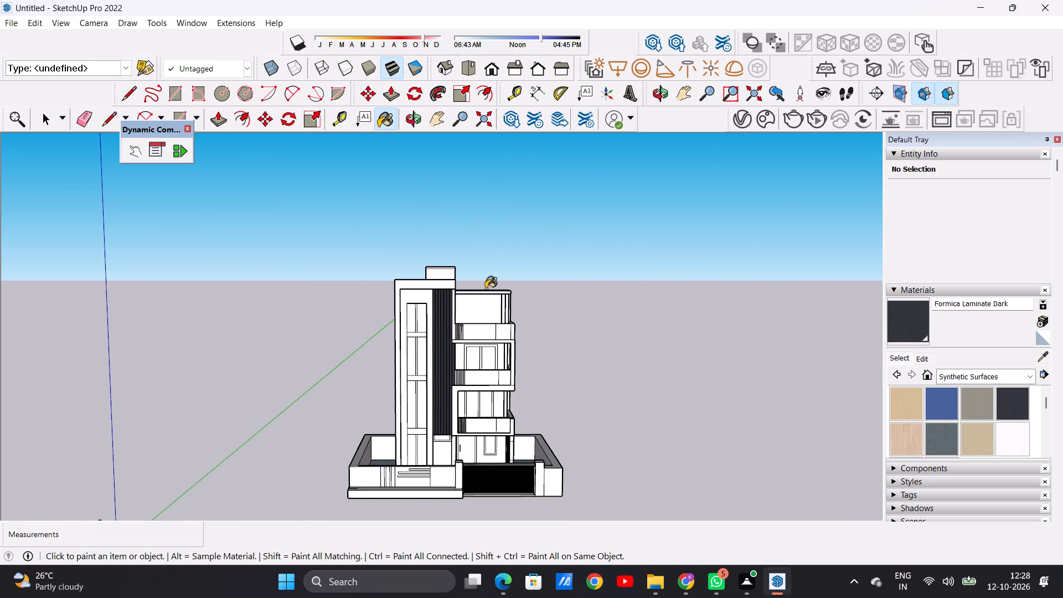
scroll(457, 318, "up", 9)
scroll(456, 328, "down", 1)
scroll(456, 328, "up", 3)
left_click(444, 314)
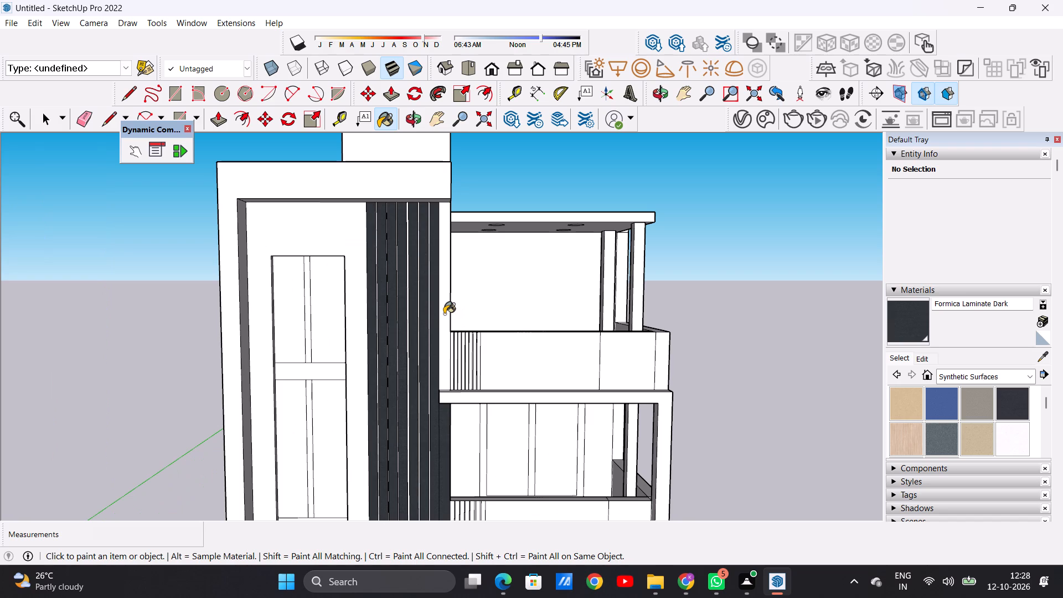
Examine the painted flutes against the white façade and balconies from the front, both sides and above.
scroll(407, 384, "down", 20)
scroll(412, 427, "up", 6)
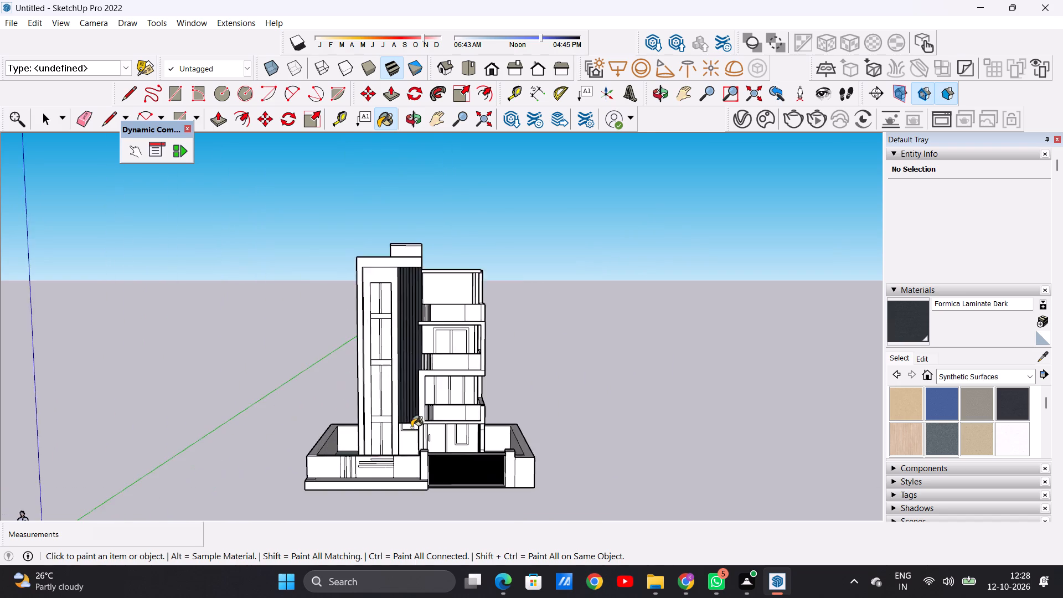
scroll(412, 403, "up", 16)
middle_click_drag(395, 395, 232, 442)
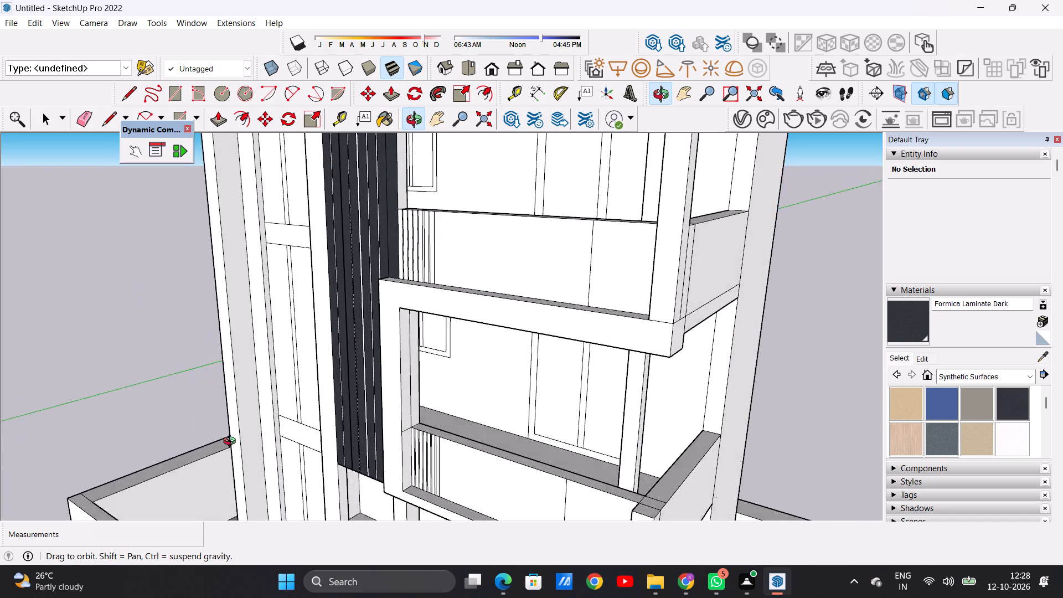
middle_click_drag(232, 442, 484, 466)
scroll(367, 453, "down", 13)
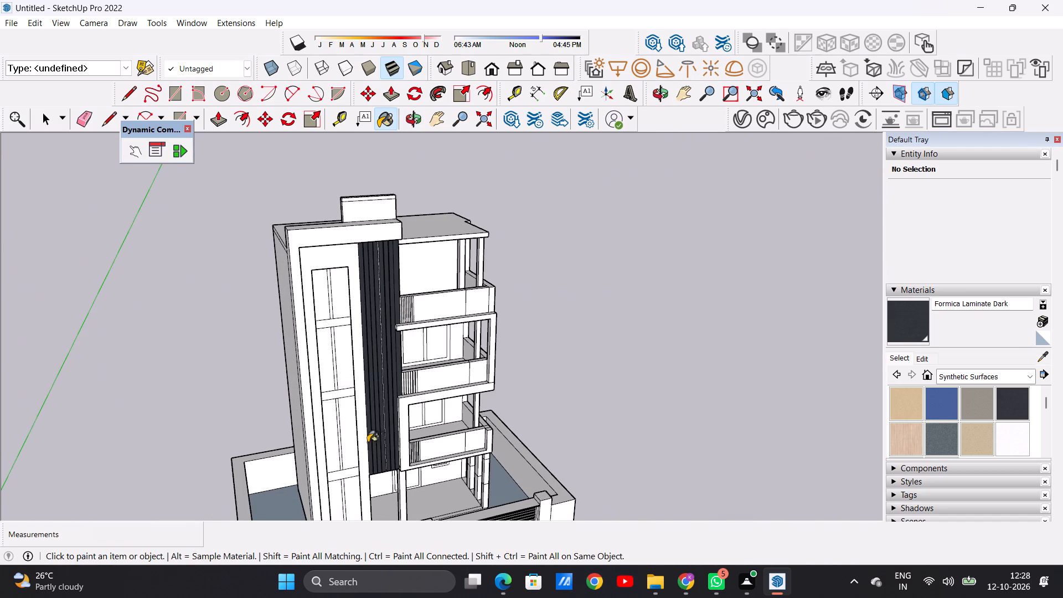
scroll(397, 449, "up", 8)
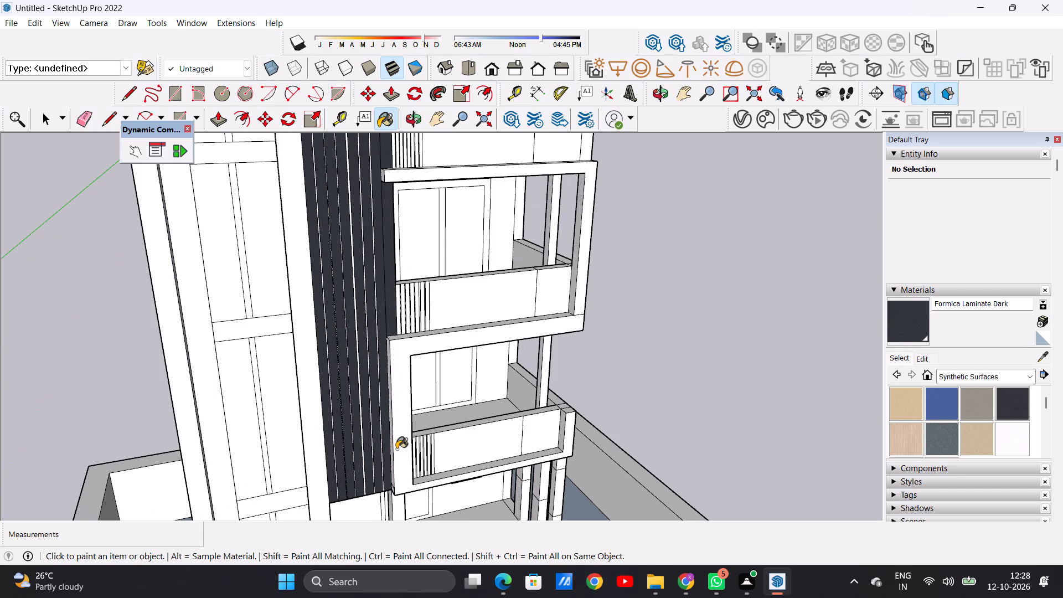
key("space")
scroll(303, 355, "down", 7)
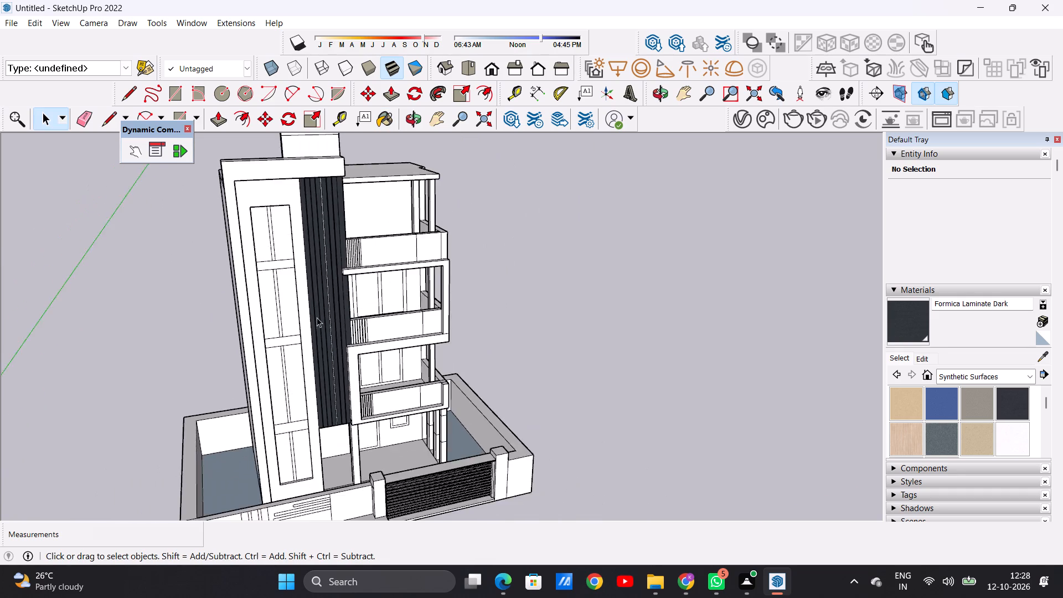
scroll(317, 317, "down", 4)
middle_click_drag(306, 335, 351, 305)
scroll(351, 305, "up", 10)
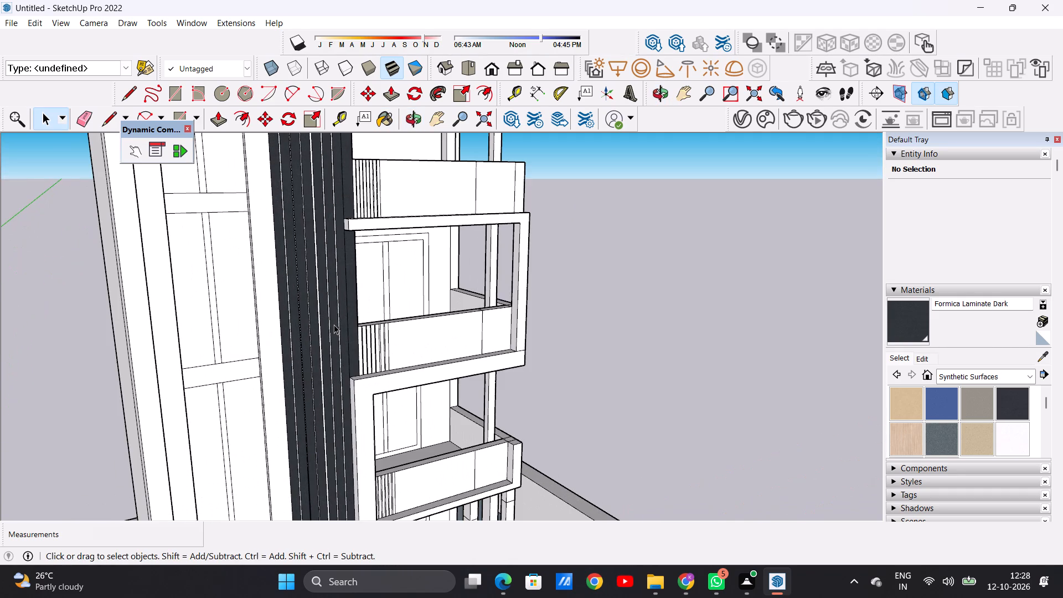
scroll(337, 329, "up", 1)
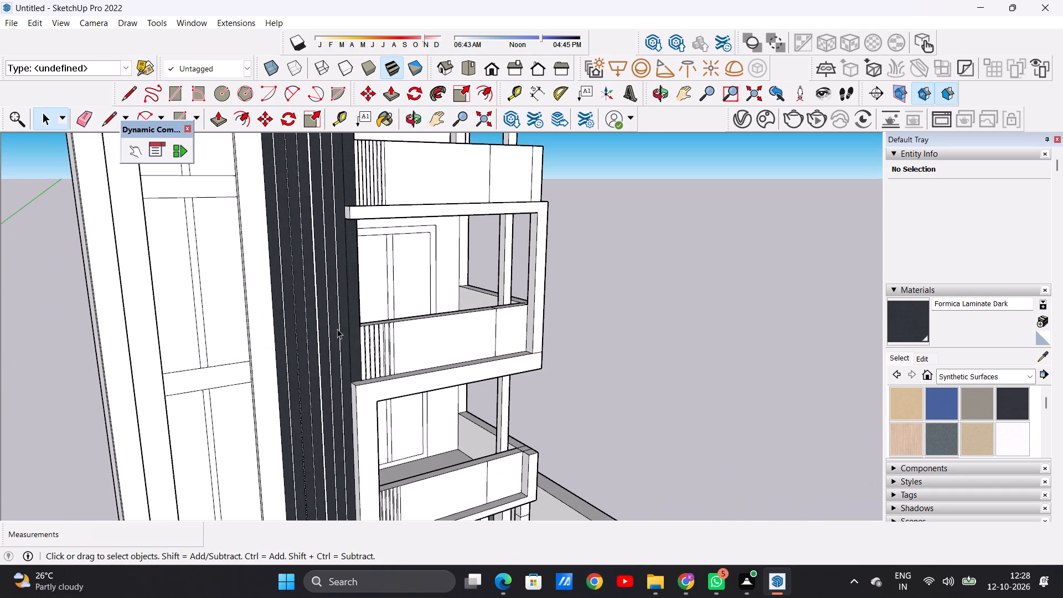
scroll(340, 331, "up", 3)
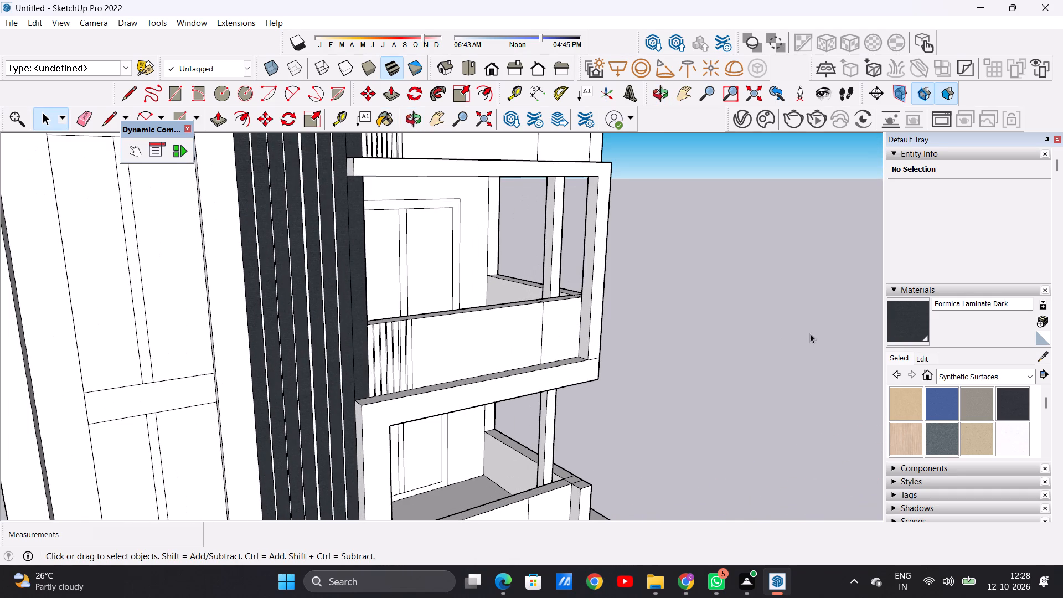
Repaint the vertical flutes and the adjoining wall strip beside the balcony with Formica Speckled Grey.
left_click(937, 435)
scroll(252, 359, "up", 6)
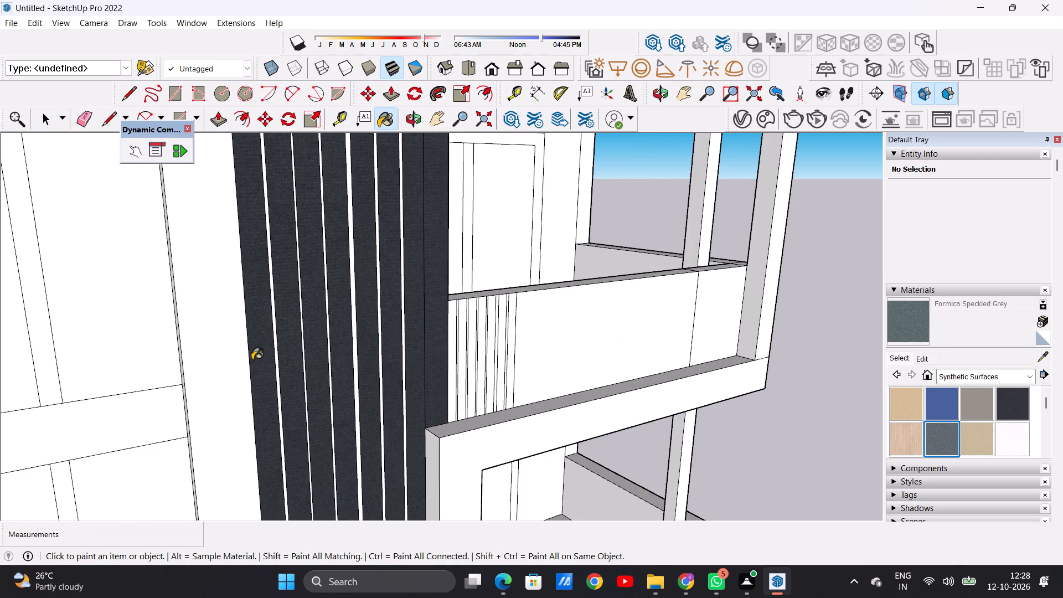
left_click(260, 354)
left_click(288, 347)
left_click(316, 343)
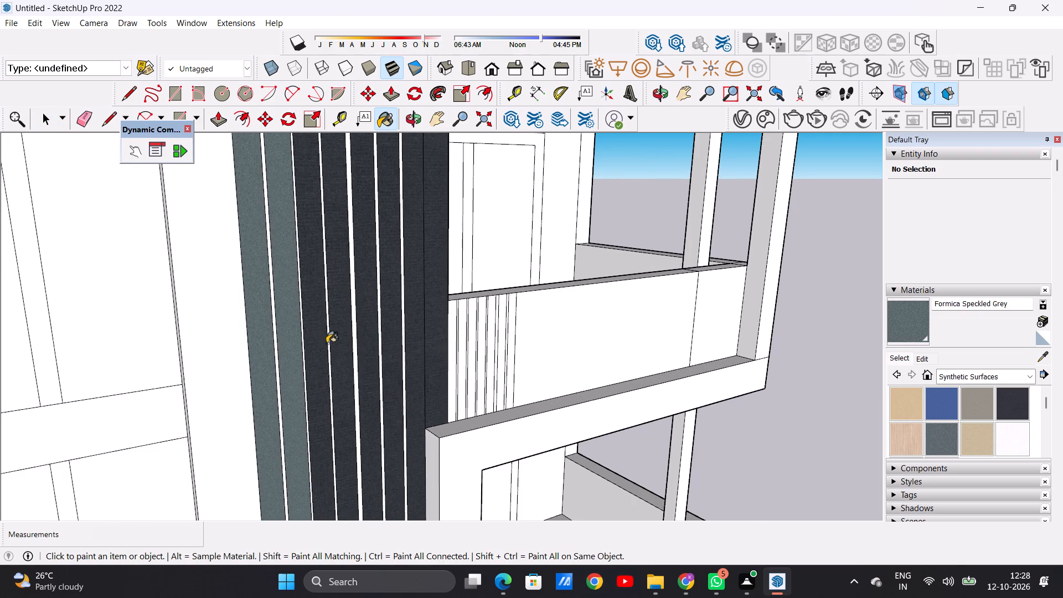
left_click(338, 341)
left_click(365, 341)
left_click(389, 341)
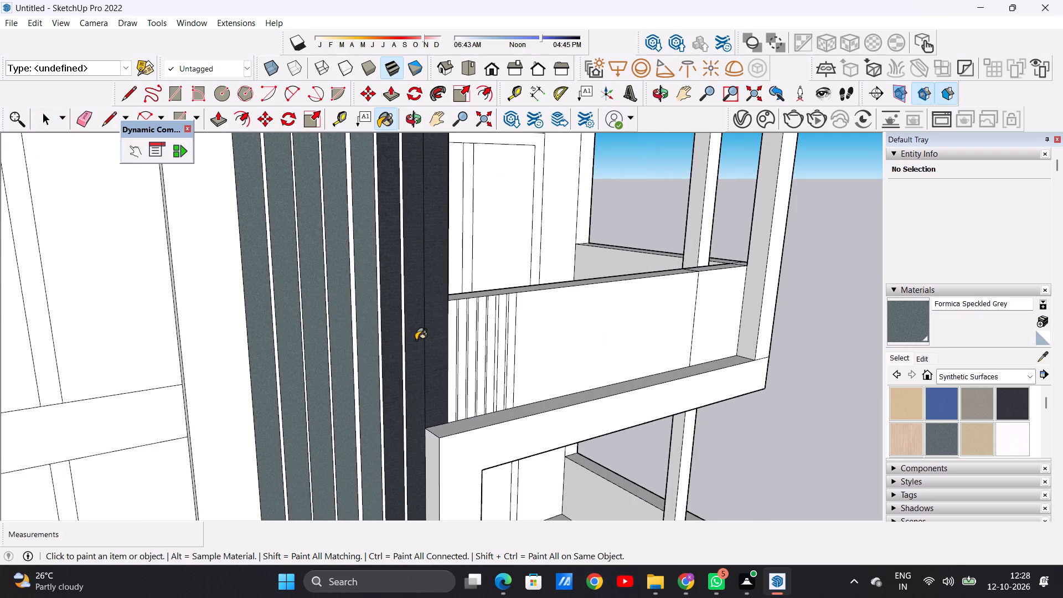
left_click(416, 340)
left_click(441, 340)
Paint the upper wall strip between the flutes and the top balcony with Formica Speckled Grey.
scroll(237, 311, "down", 9)
scroll(211, 306, "up", 1)
scroll(219, 305, "down", 9)
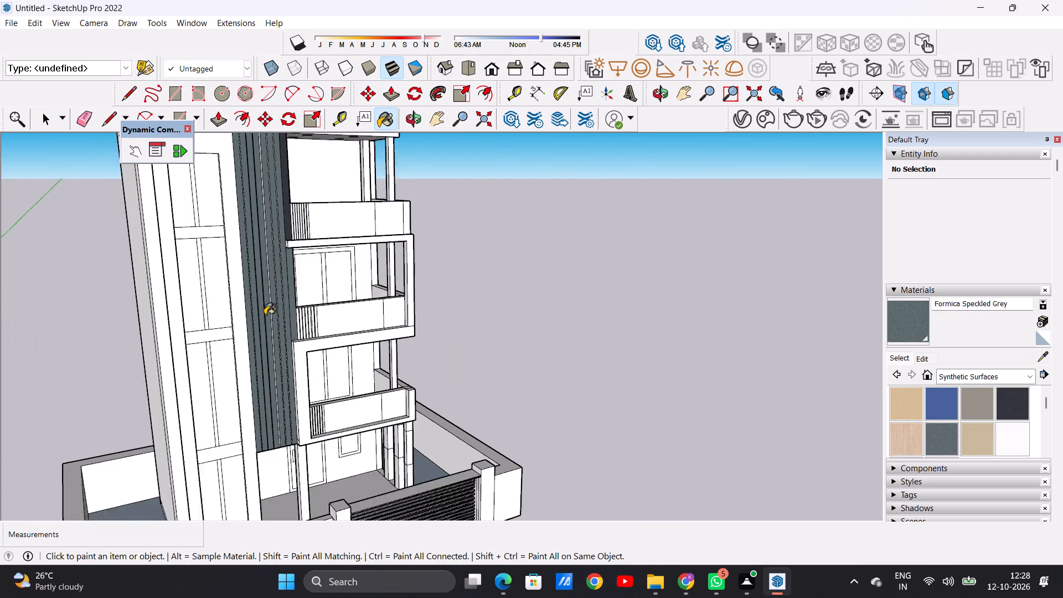
scroll(265, 315, "down", 5)
middle_click_drag(291, 328, 177, 324)
scroll(300, 216, "up", 2)
scroll(301, 216, "down", 1)
scroll(304, 215, "up", 3)
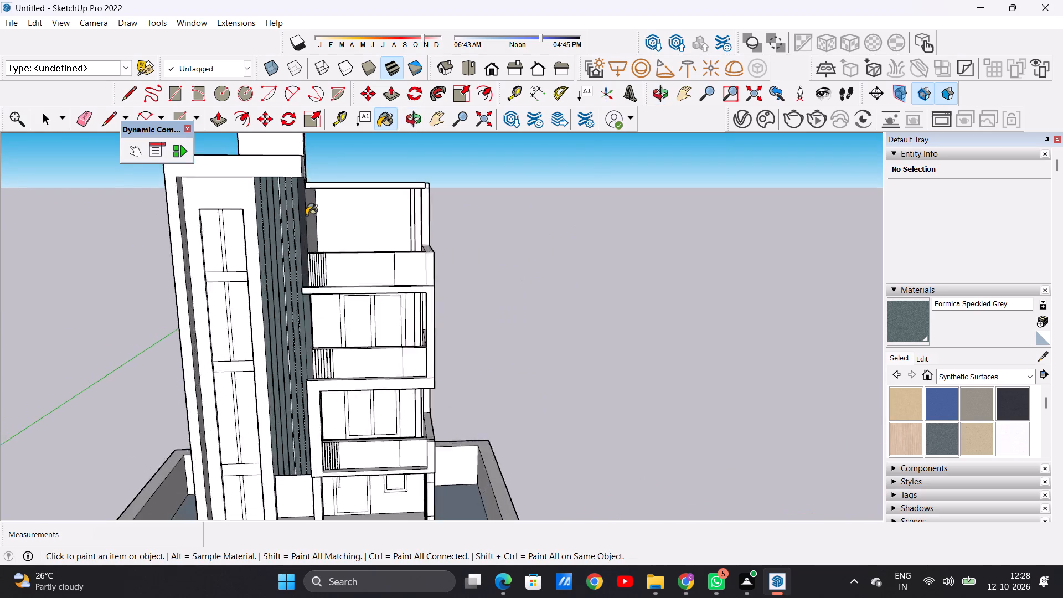
scroll(306, 215, "up", 18)
left_click(311, 228)
Examine the grey flutes and the narrow grooves between them, both from a distance and up close.
scroll(327, 269, "down", 10)
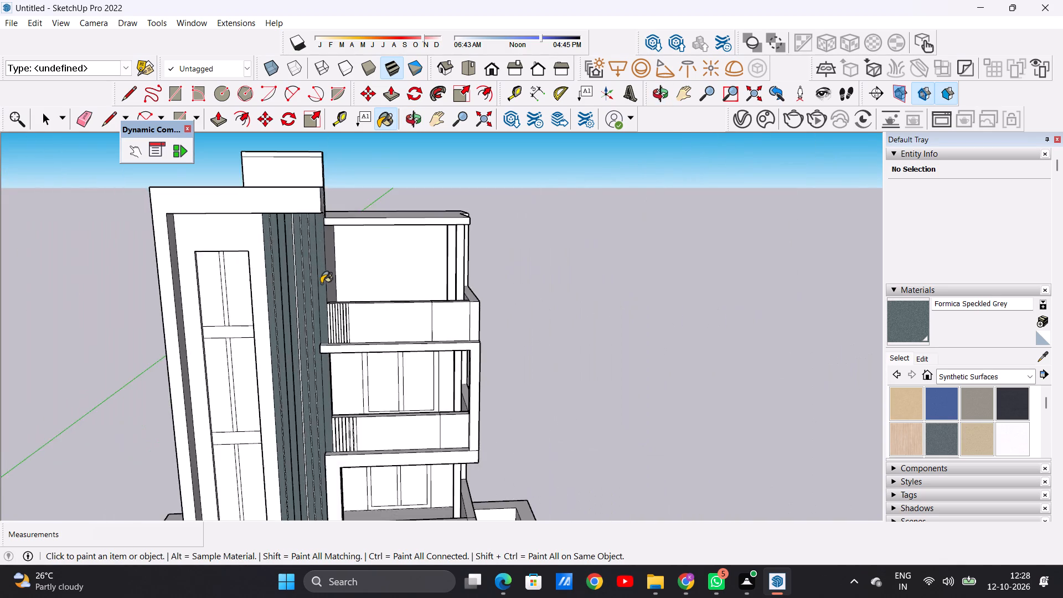
scroll(321, 283, "down", 13)
middle_click_drag(307, 319, 365, 294)
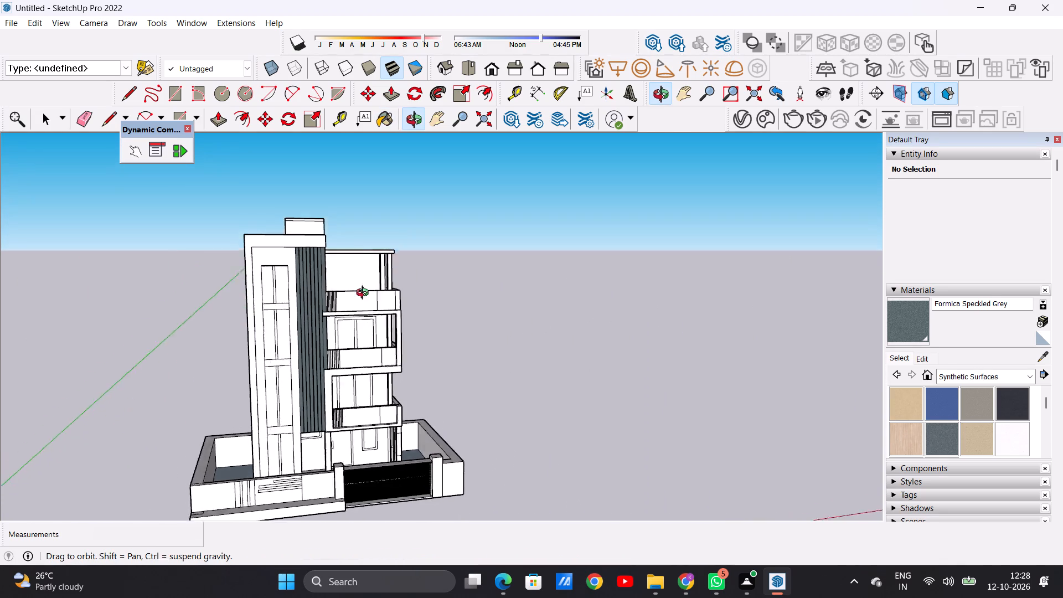
middle_click_drag(365, 294, 319, 308)
scroll(316, 334, "up", 9)
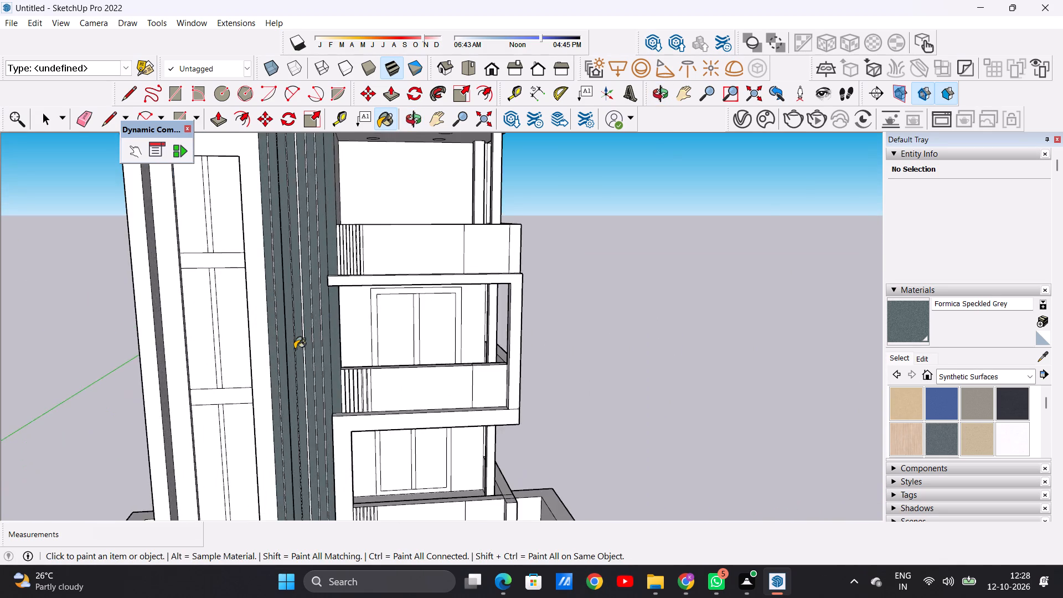
scroll(295, 349, "up", 8)
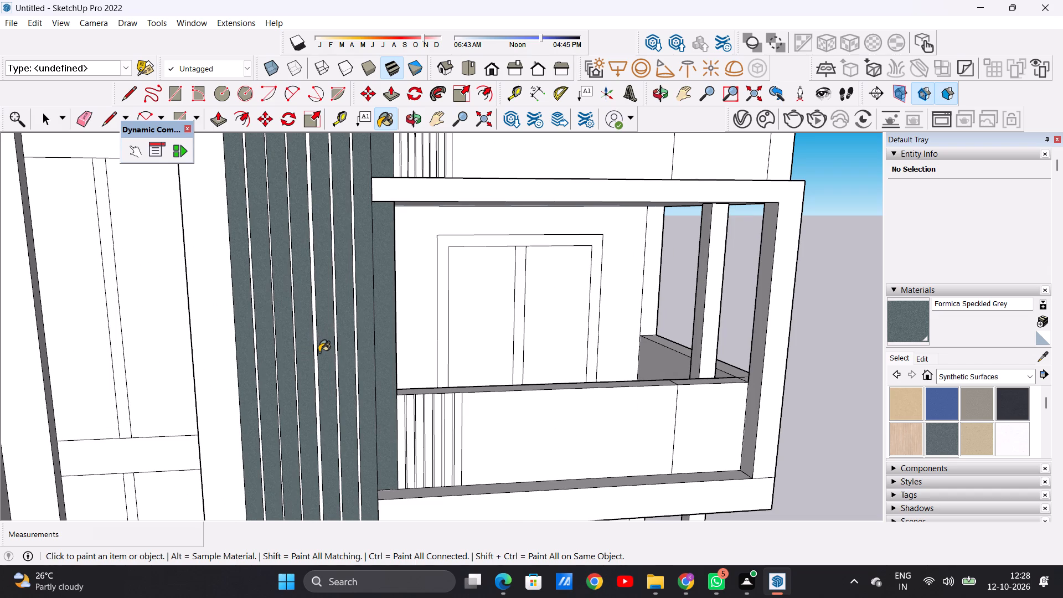
scroll(325, 347, "down", 17)
scroll(336, 358, "up", 14)
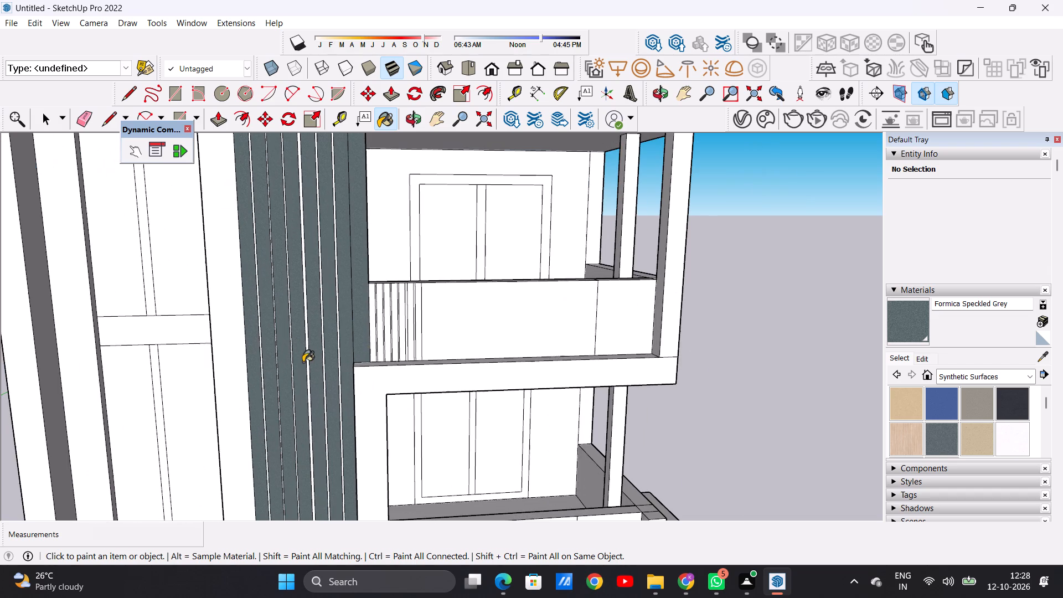
Paint the six narrow grooves between the grey vertical flutes with Formica Laminate Dark.
left_click(1009, 401)
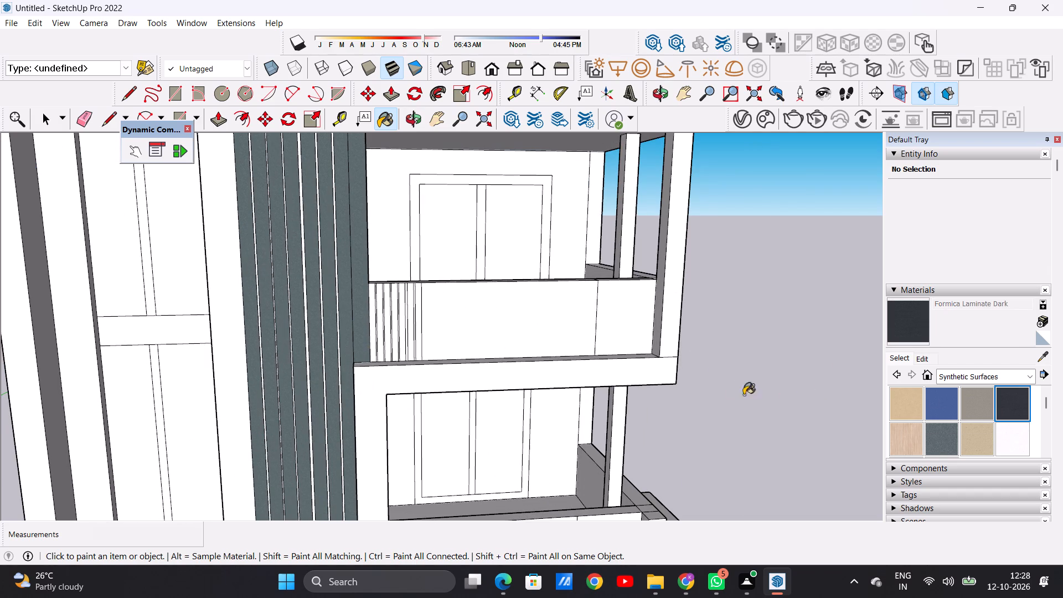
scroll(257, 362, "up", 14)
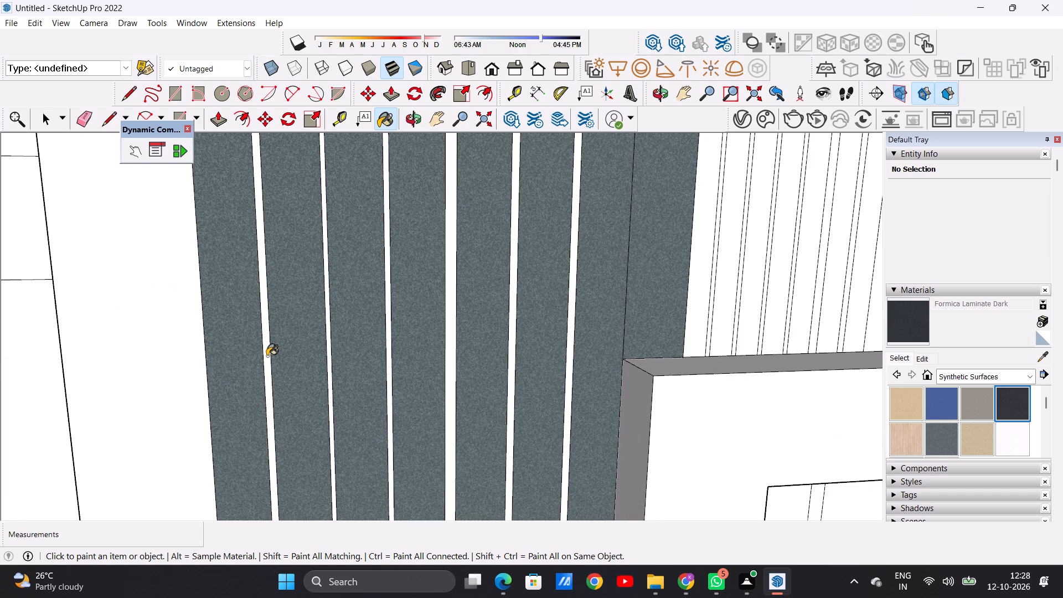
left_click(267, 356)
left_click(327, 358)
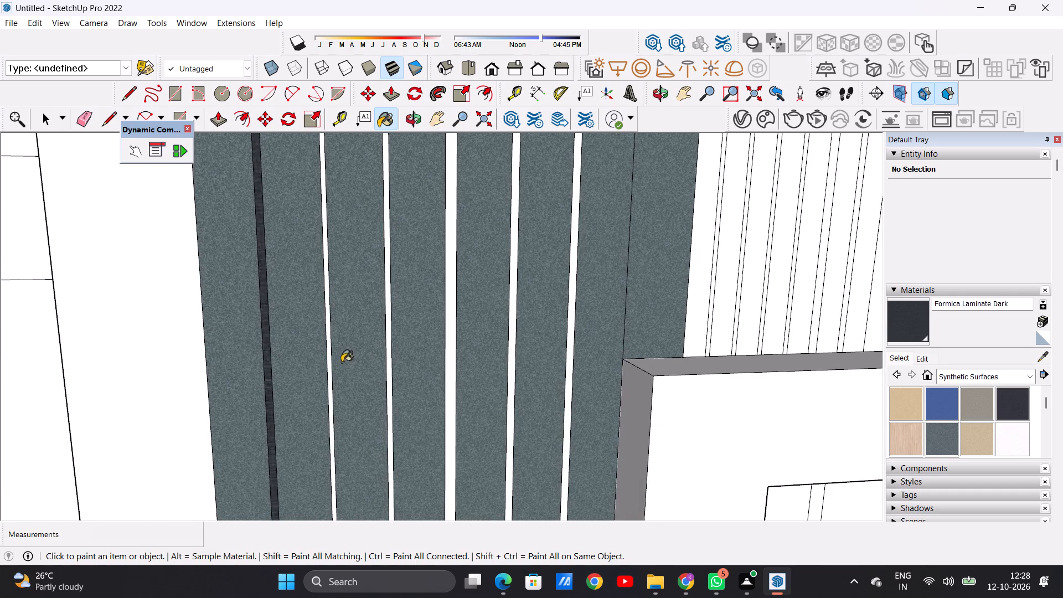
left_click(330, 368)
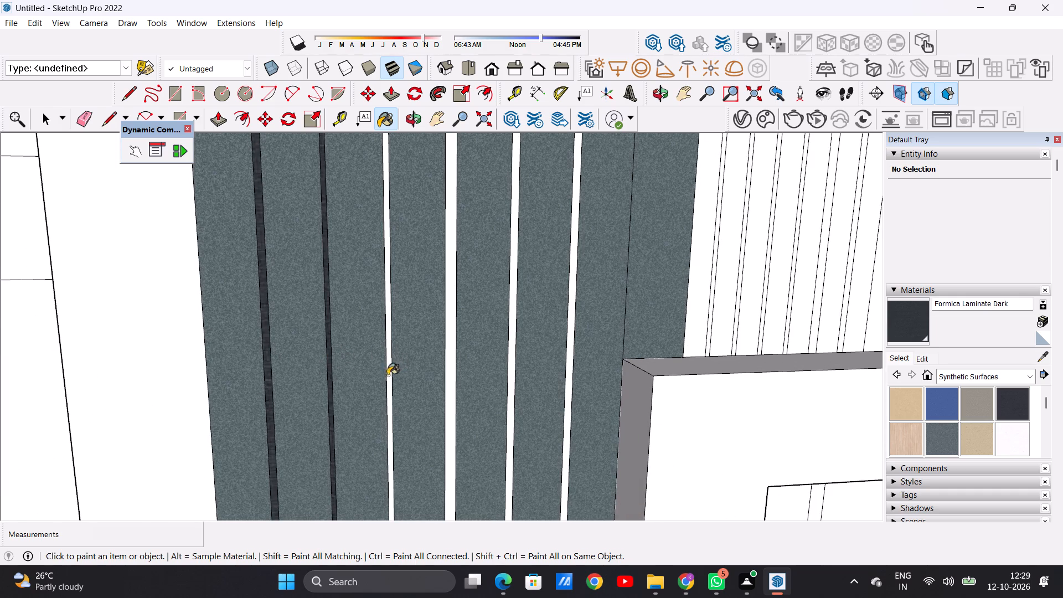
left_click(389, 375)
left_click(448, 375)
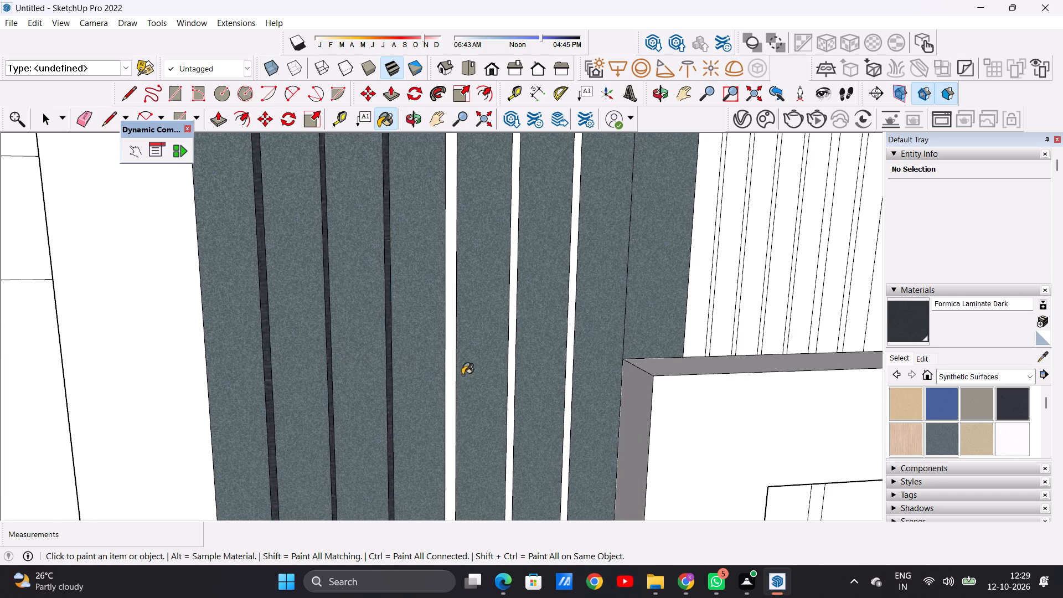
left_click(509, 377)
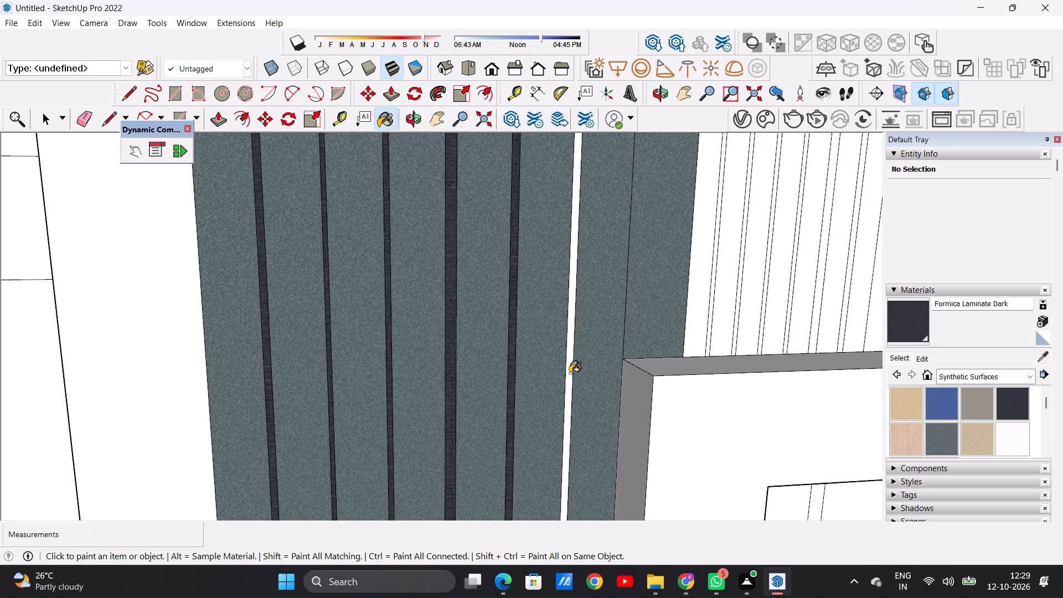
left_click(570, 373)
key("space")
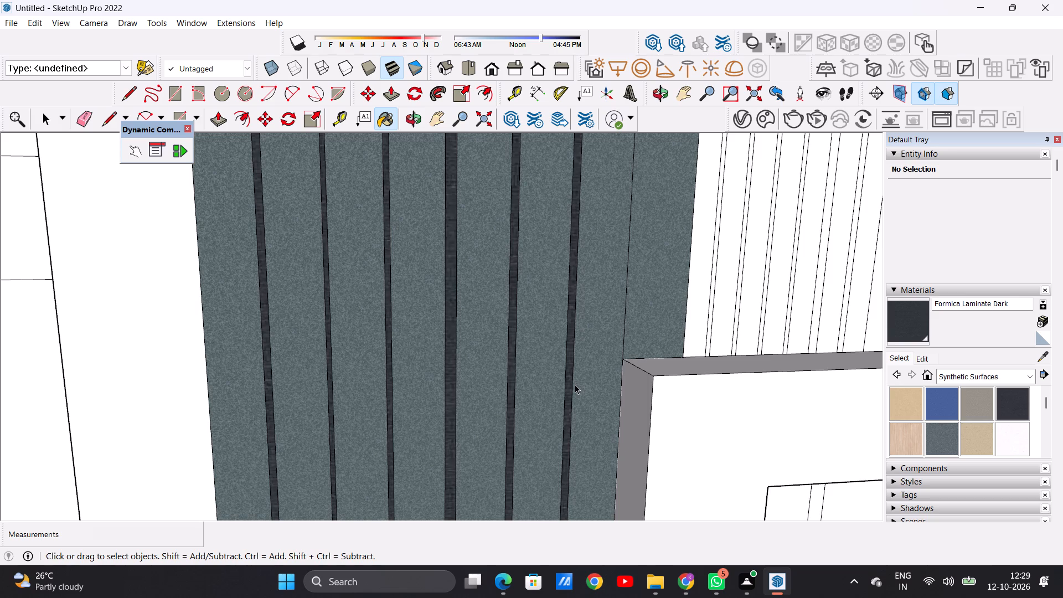
Examine the two-tone flutes against the tall window strip and balconies, both up close and across the whole front façade.
scroll(441, 411, "down", 20)
scroll(441, 411, "down", 6)
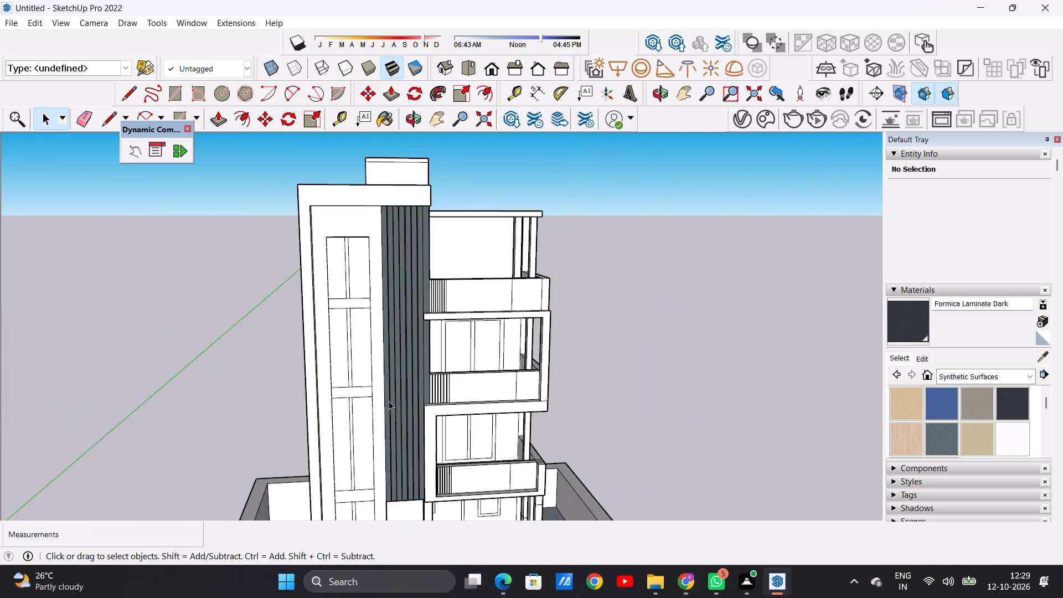
scroll(389, 401, "down", 8)
scroll(416, 389, "up", 7)
middle_click_drag(390, 399, 311, 383)
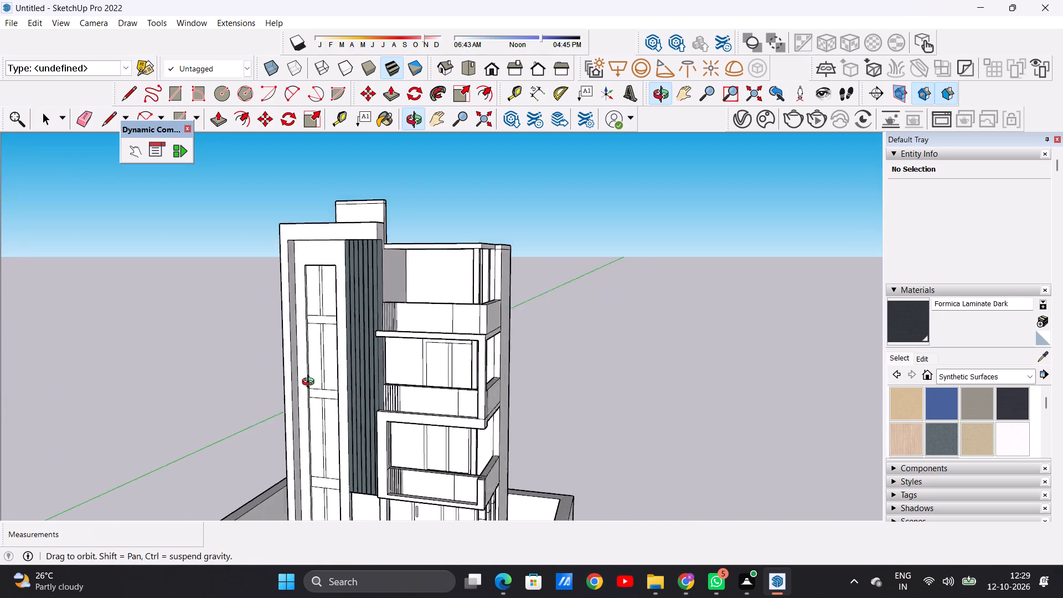
middle_click_drag(311, 383, 378, 392)
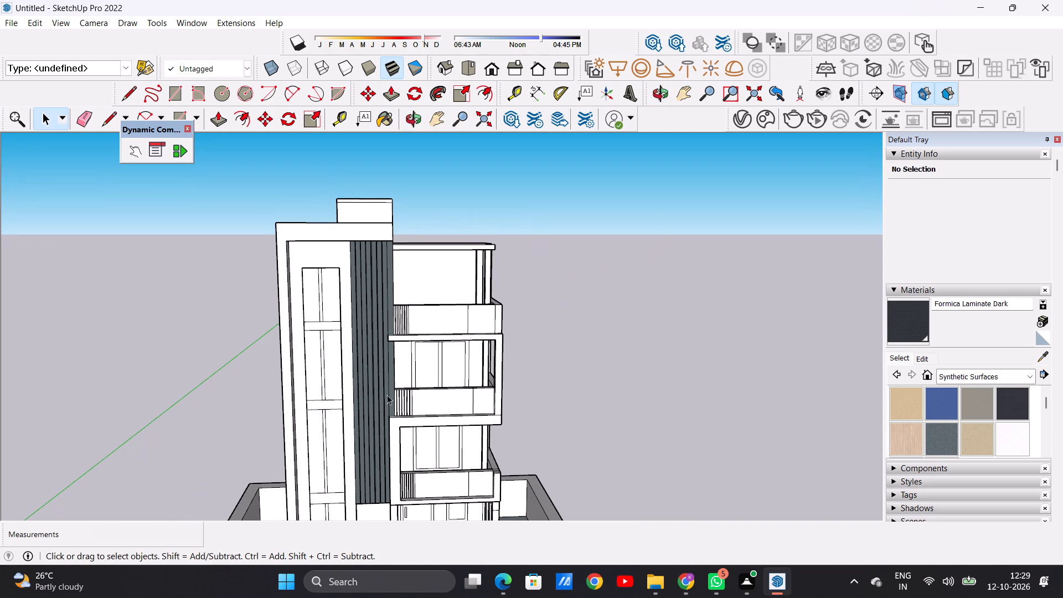
scroll(403, 413, "up", 2)
scroll(403, 413, "down", 1)
scroll(403, 413, "up", 6)
scroll(391, 404, "down", 2)
scroll(391, 404, "up", 11)
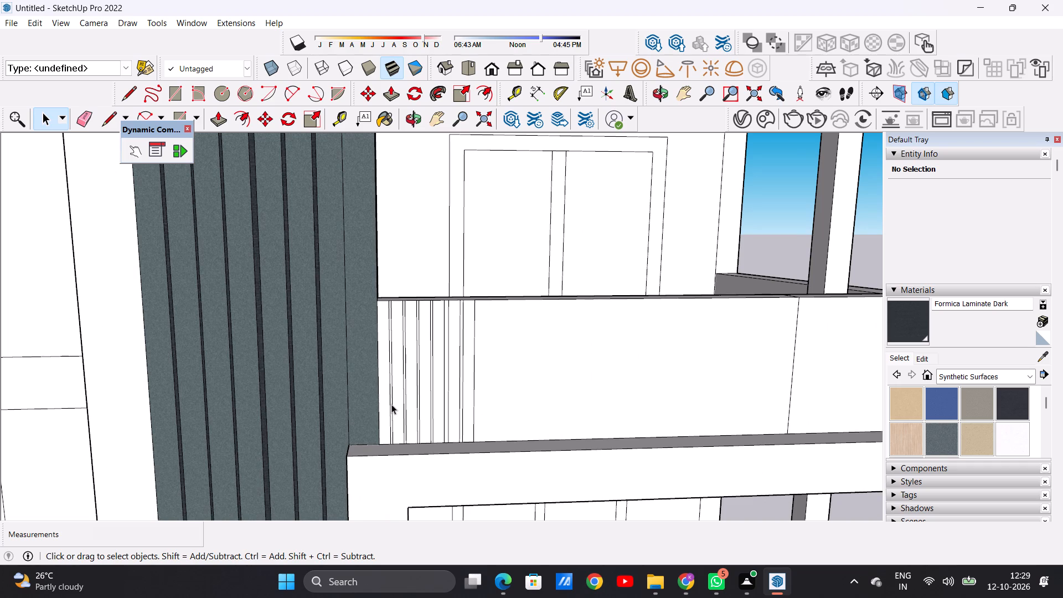
scroll(384, 369, "down", 12)
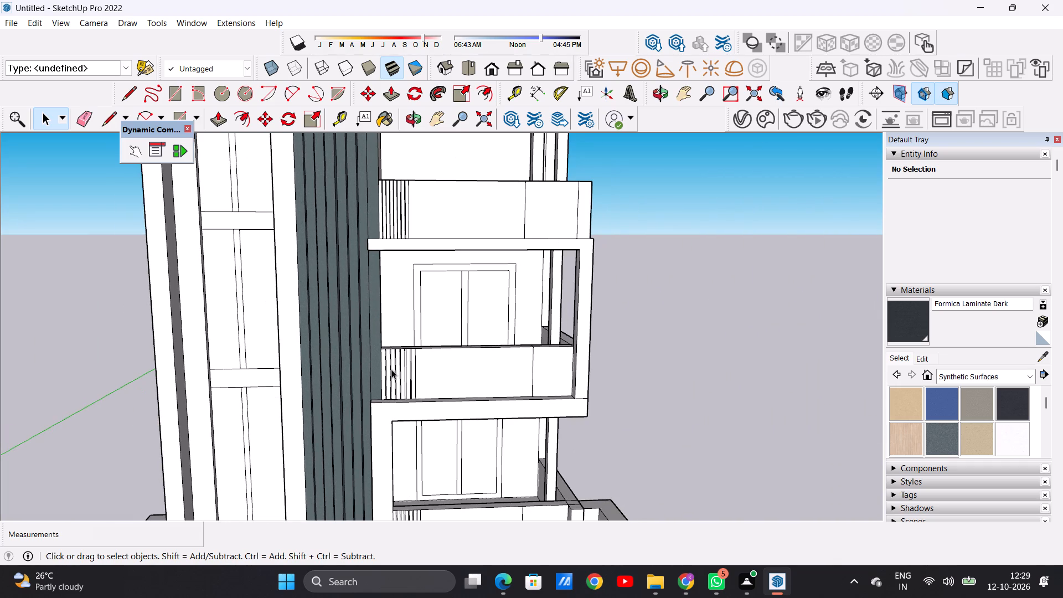
middle_click_drag(407, 396, 401, 390)
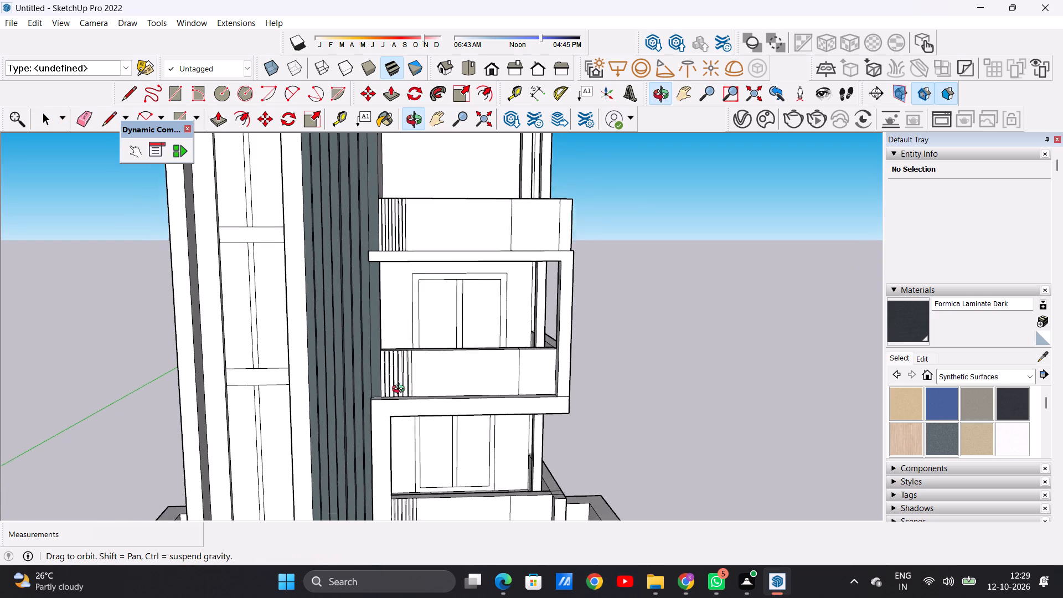
middle_click_drag(401, 390, 396, 382)
scroll(408, 383, "up", 3)
scroll(409, 385, "down", 1)
scroll(409, 385, "up", 2)
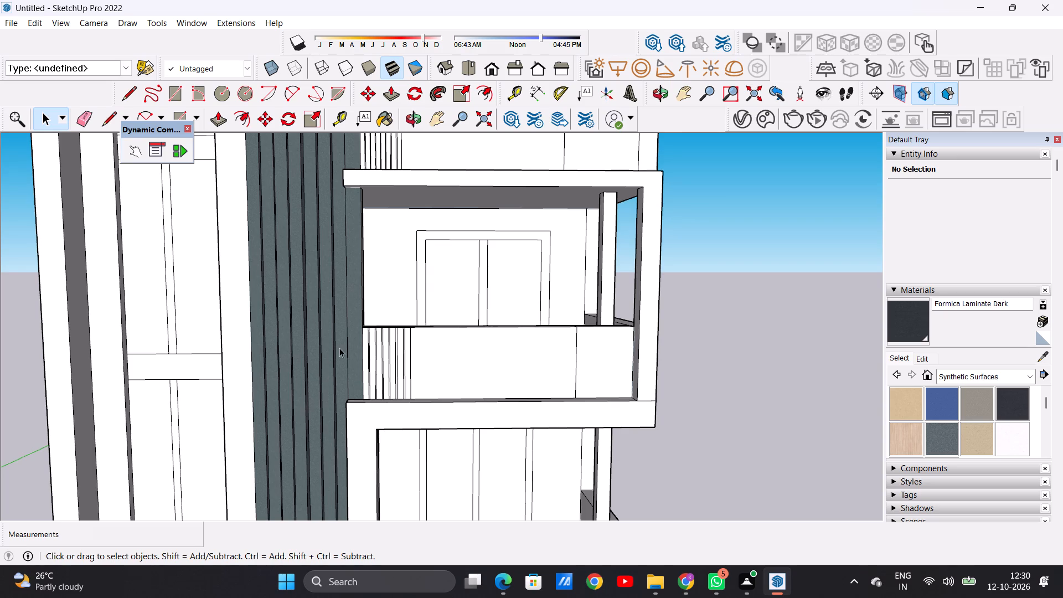
scroll(343, 348, "down", 11)
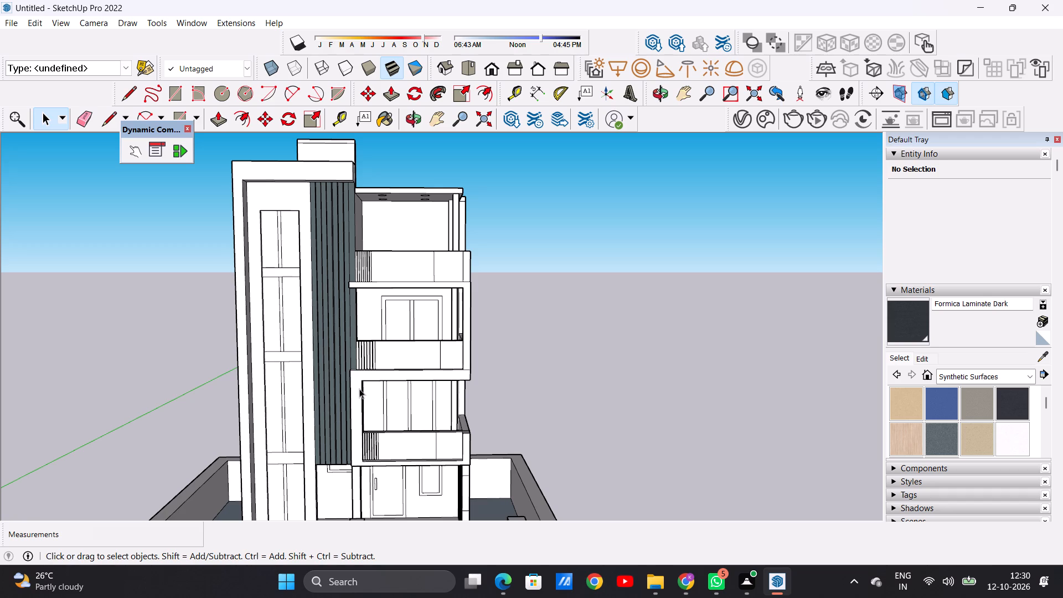
scroll(356, 375, "down", 7)
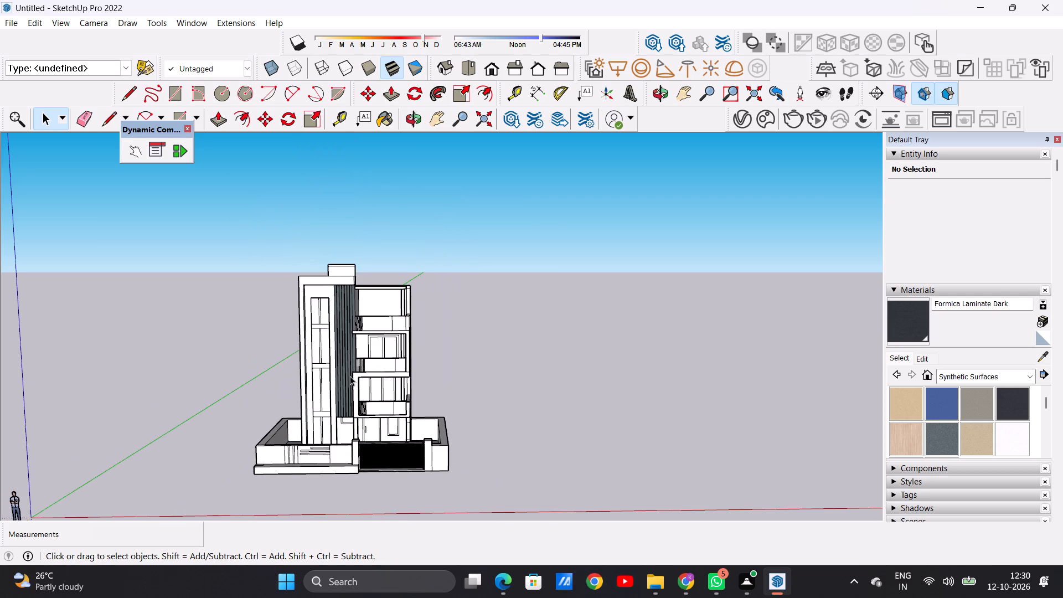
scroll(344, 396, "up", 6)
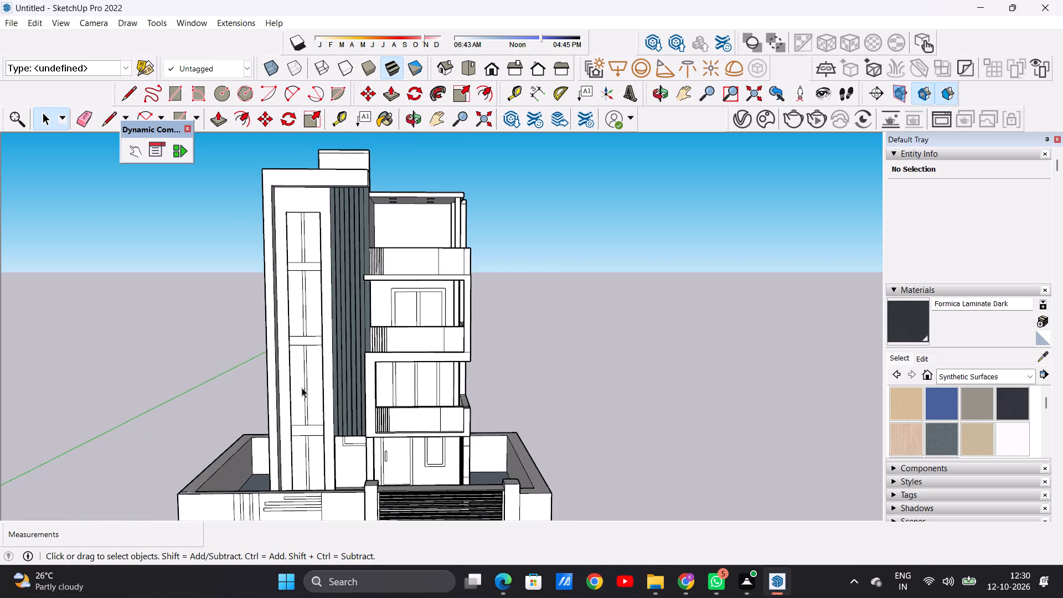
middle_click_drag(302, 388, 311, 400)
scroll(331, 422, "down", 4)
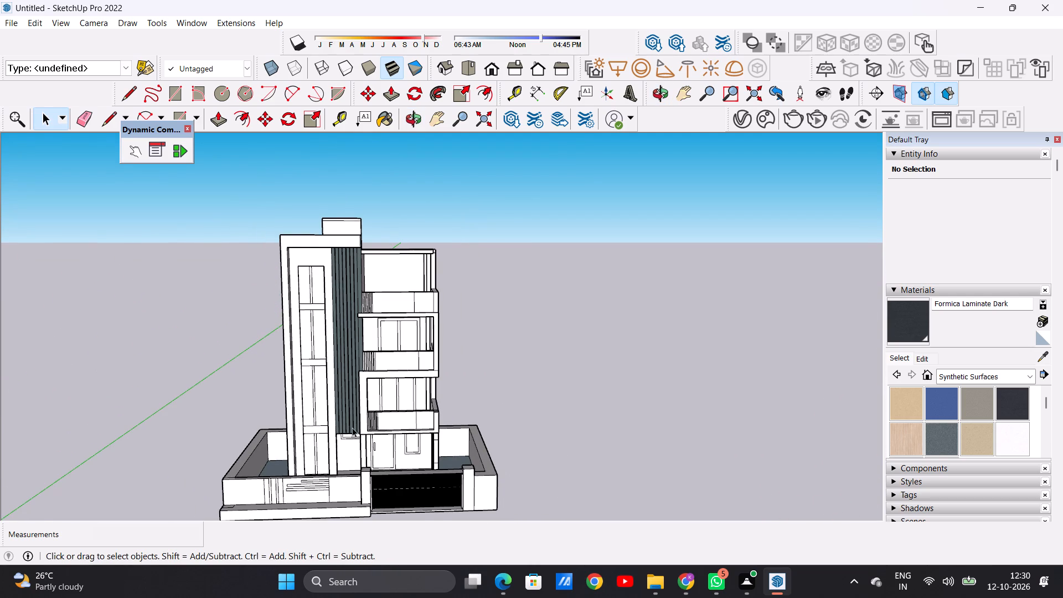
scroll(353, 428, "down", 1)
scroll(436, 362, "up", 8)
scroll(384, 382, "up", 5)
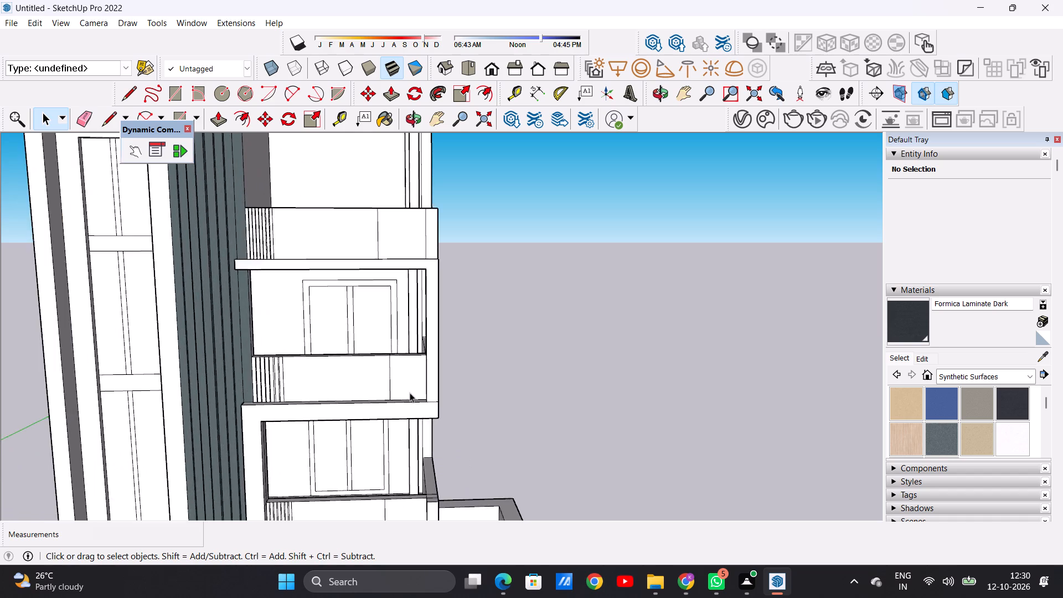
scroll(419, 395, "down", 10)
scroll(328, 361, "up", 7)
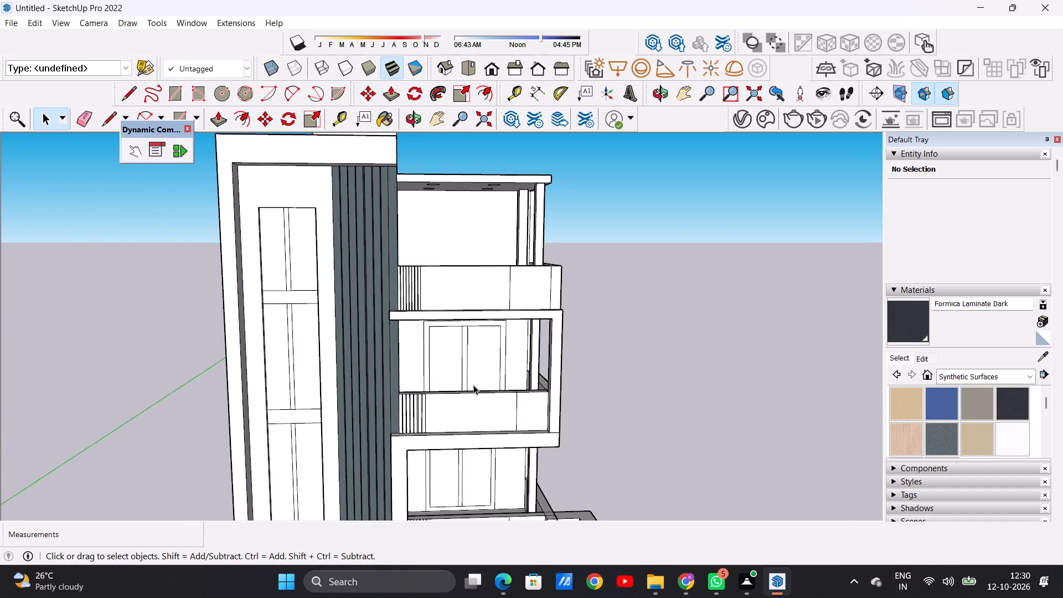
Paint the three horizontal bands across the tall window strip beside the flutes with Formica Laminate Dark.
left_click(1018, 399)
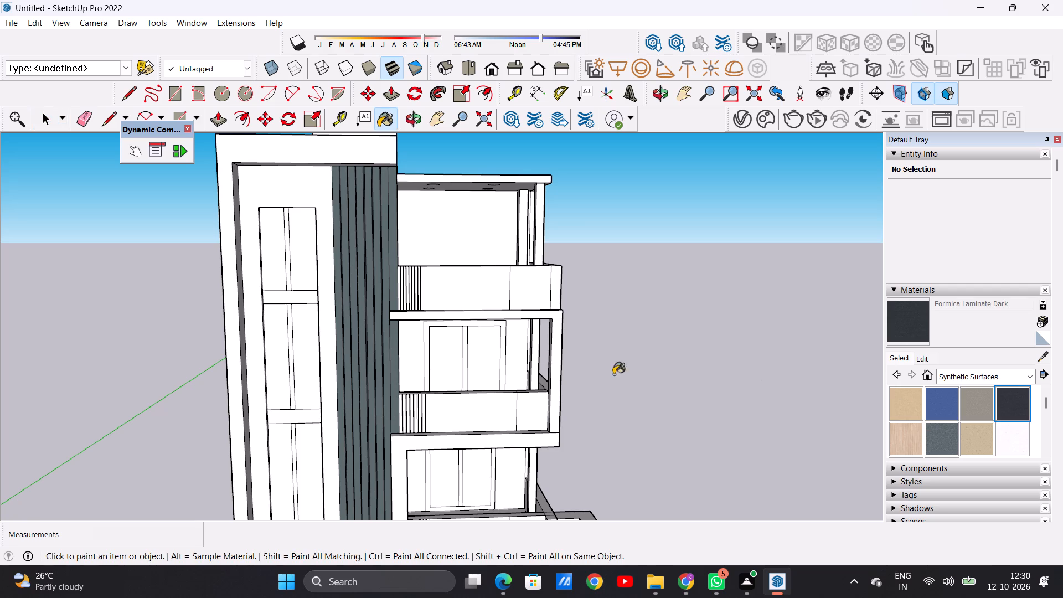
scroll(306, 314, "up", 1)
scroll(306, 314, "down", 1)
scroll(306, 314, "up", 6)
left_click(307, 298)
scroll(307, 300, "down", 5)
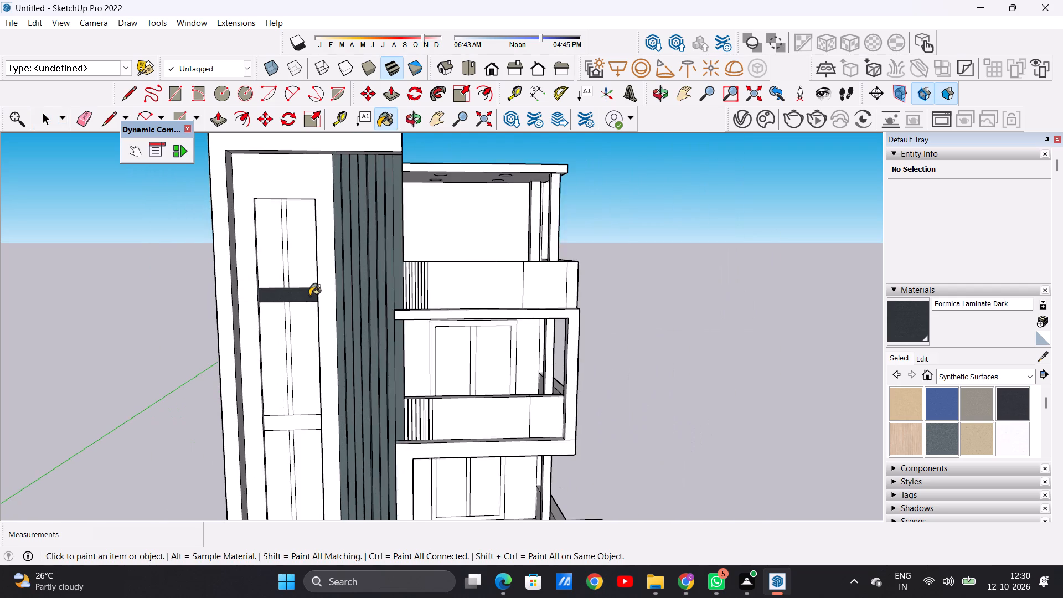
scroll(309, 296, "down", 6)
scroll(307, 396, "up", 7)
scroll(309, 373, "down", 1)
scroll(309, 373, "up", 3)
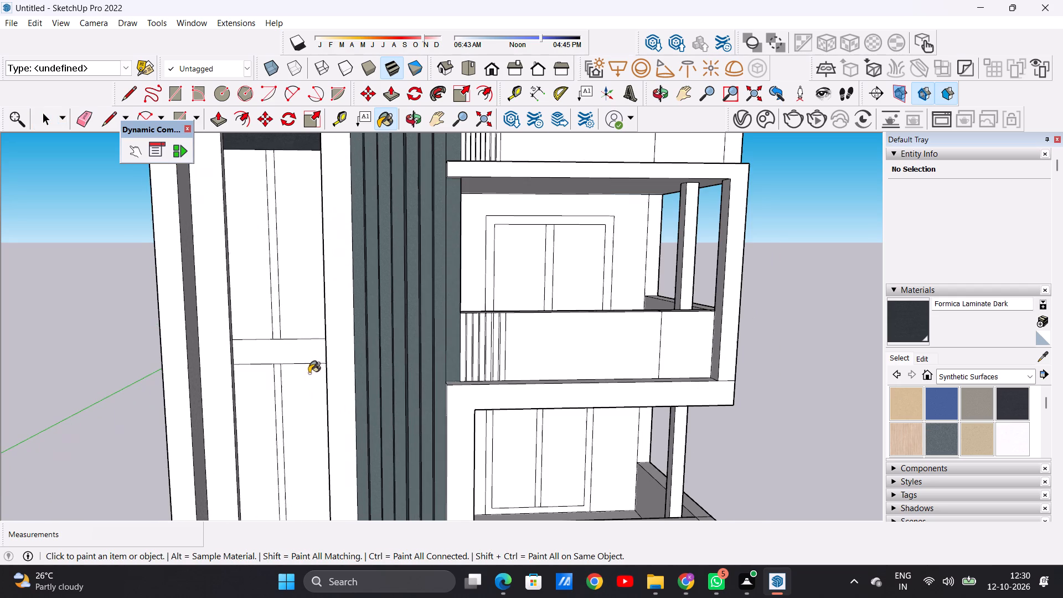
left_click(293, 358)
scroll(282, 333, "down", 15)
scroll(277, 400, "up", 5)
scroll(285, 403, "down", 1)
scroll(285, 404, "up", 5)
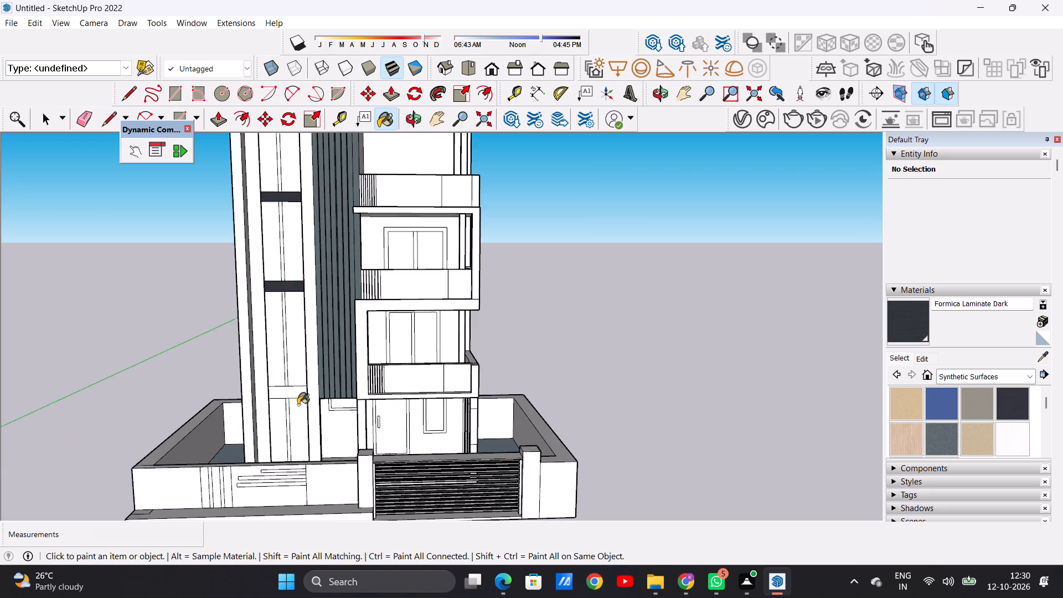
scroll(298, 405, "up", 12)
left_click(288, 375)
Paint the four central vertical mullion segments of the tall window strip with Formica Speckled Grey.
scroll(295, 414, "down", 17)
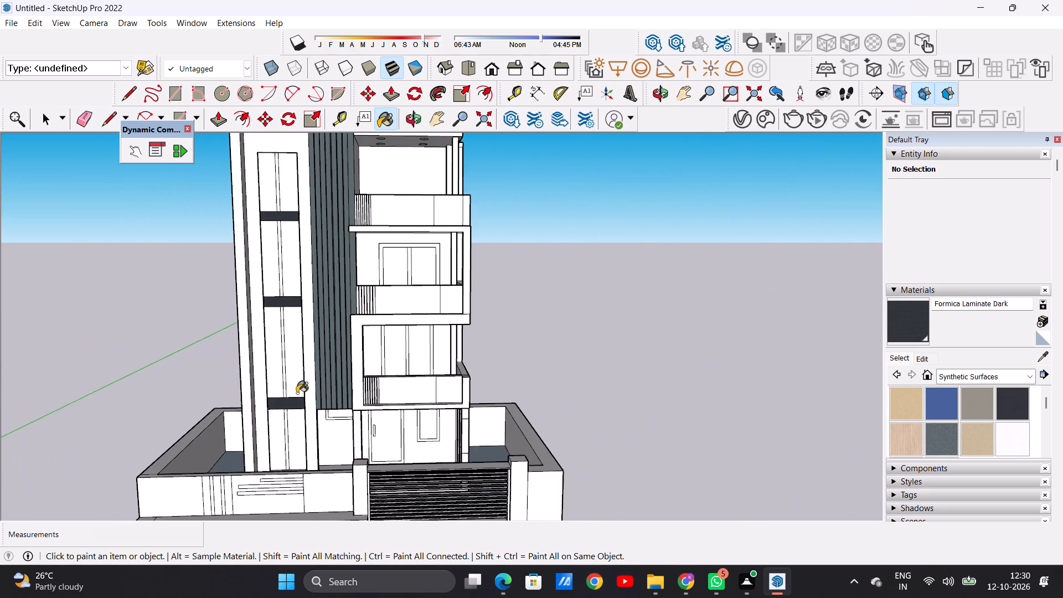
scroll(295, 393, "down", 3)
scroll(300, 284, "up", 1)
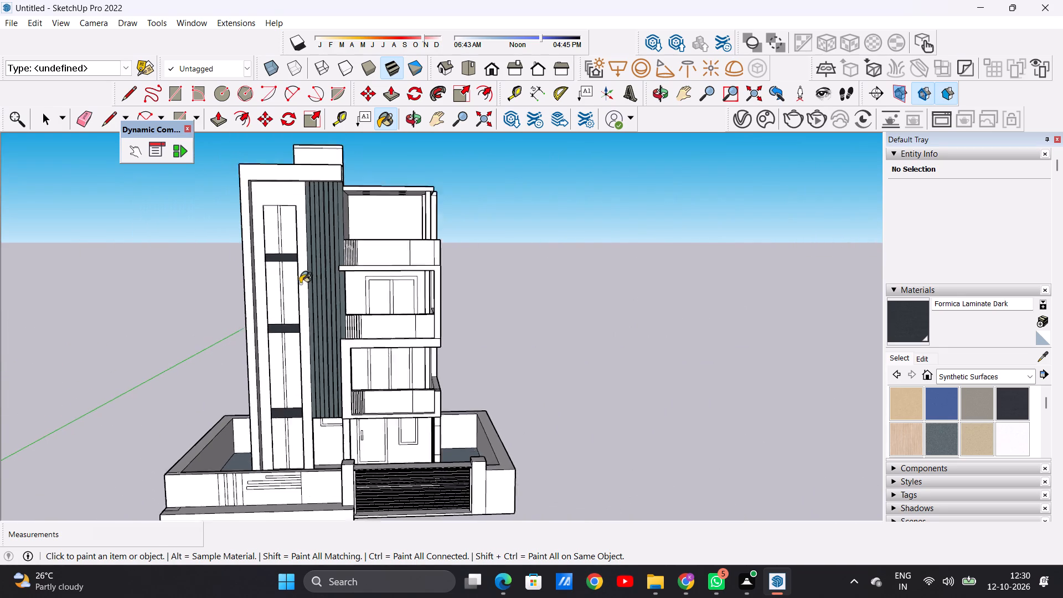
scroll(300, 283, "up", 3)
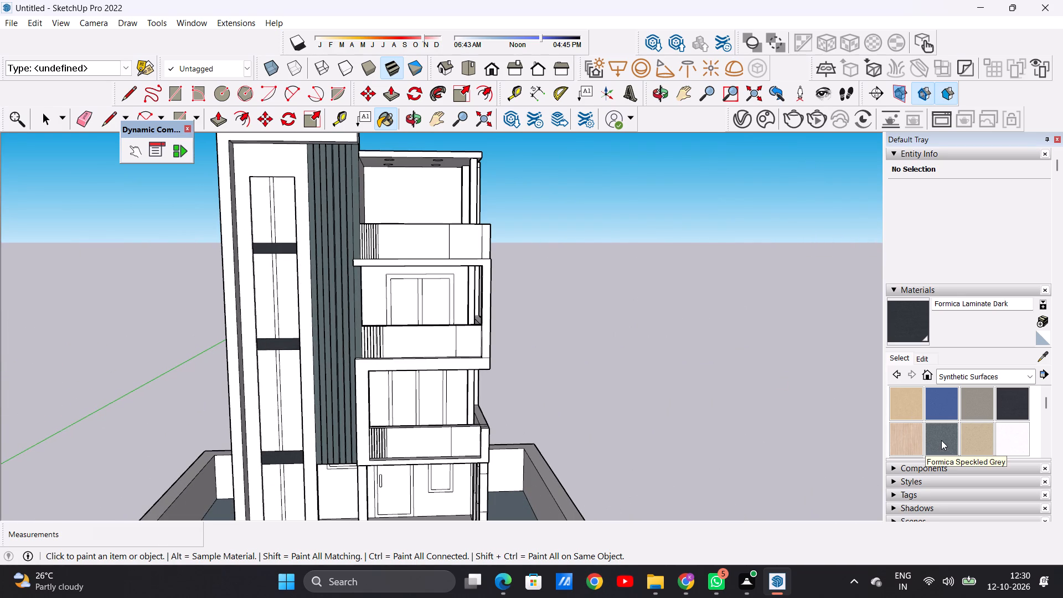
left_click(941, 440)
scroll(266, 231, "up", 7)
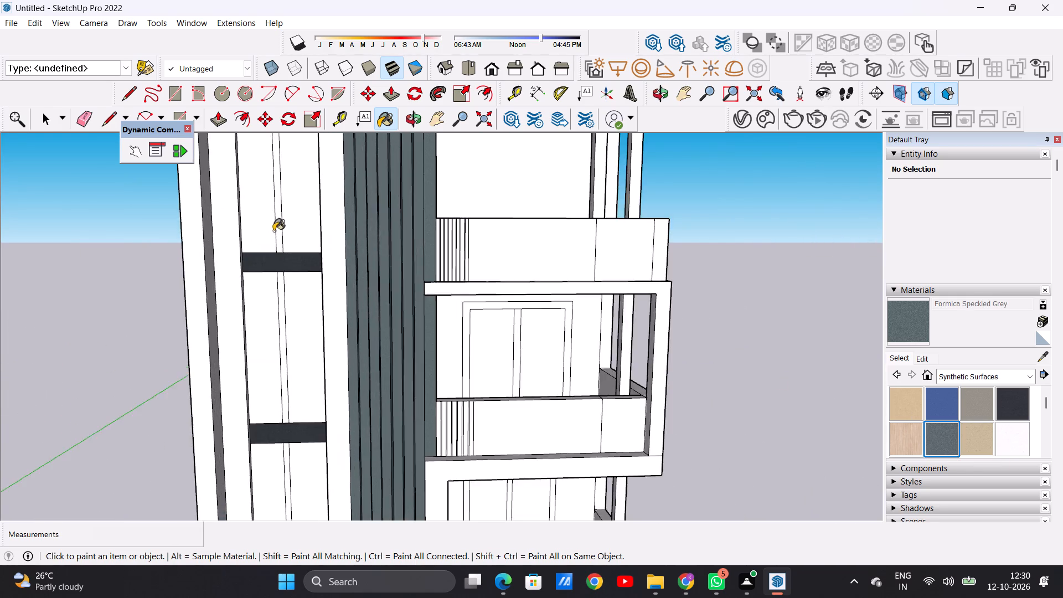
scroll(274, 231, "up", 6)
left_click(281, 220)
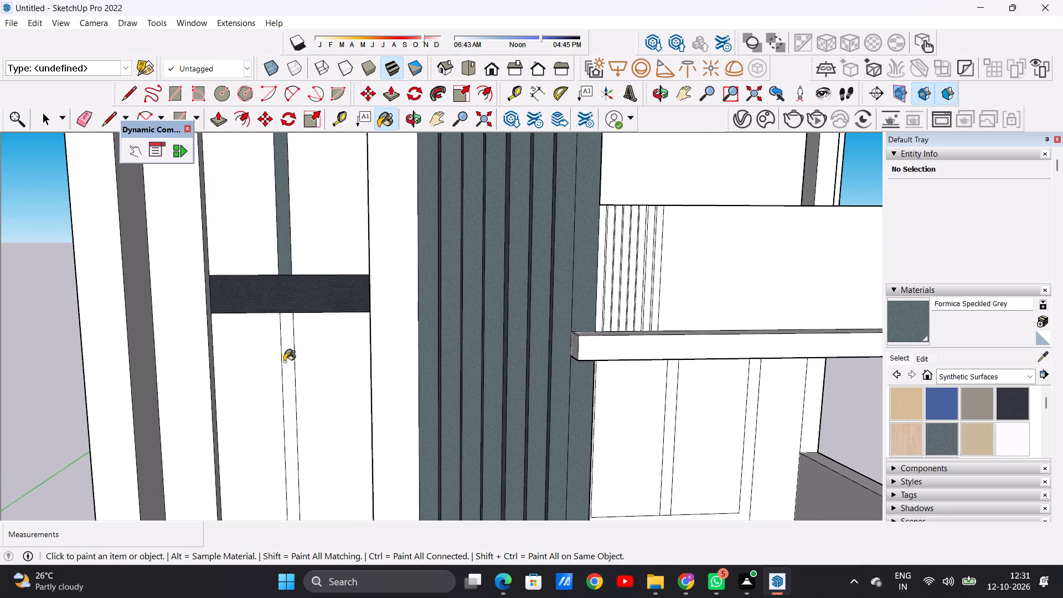
left_click(287, 362)
scroll(279, 307, "down", 20)
scroll(279, 307, "down", 2)
scroll(300, 354, "up", 4)
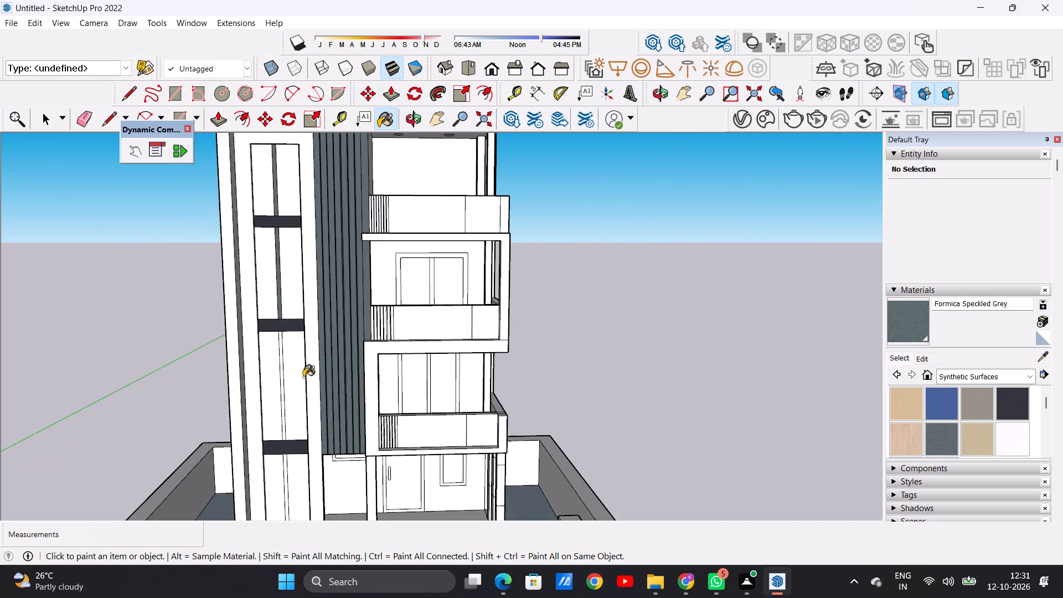
scroll(303, 377, "up", 11)
scroll(290, 398, "down", 2)
scroll(290, 398, "up", 2)
left_click(267, 396)
scroll(255, 335, "down", 5)
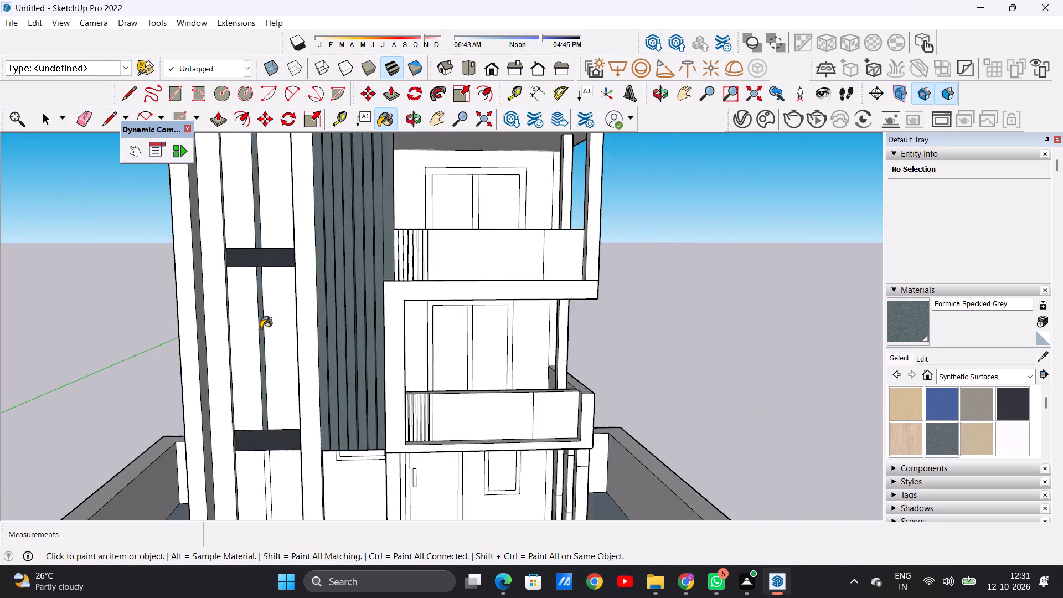
scroll(261, 328, "down", 8)
scroll(266, 420, "up", 11)
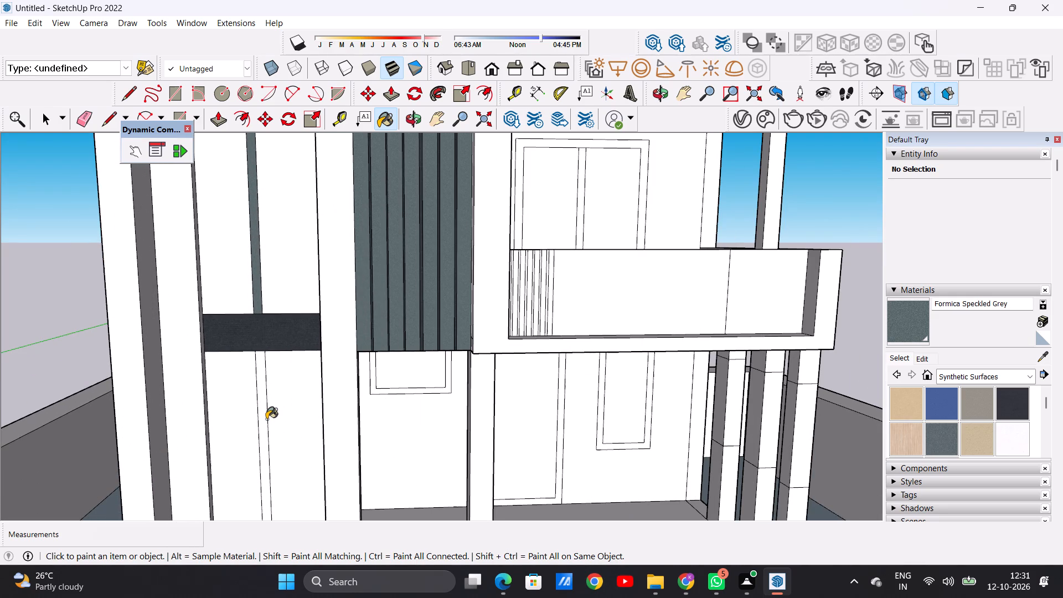
left_click(263, 422)
key("space")
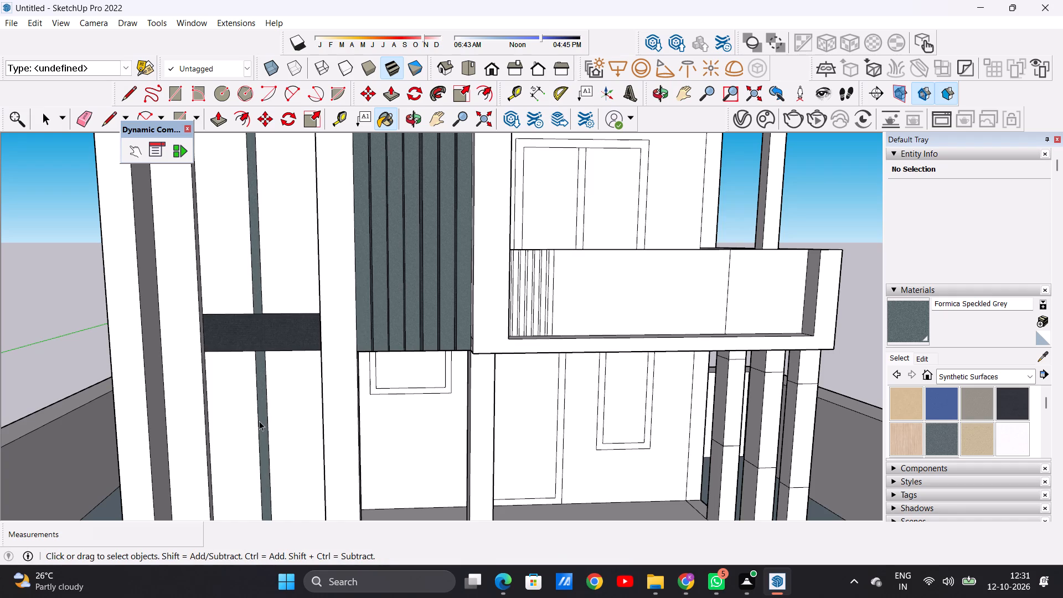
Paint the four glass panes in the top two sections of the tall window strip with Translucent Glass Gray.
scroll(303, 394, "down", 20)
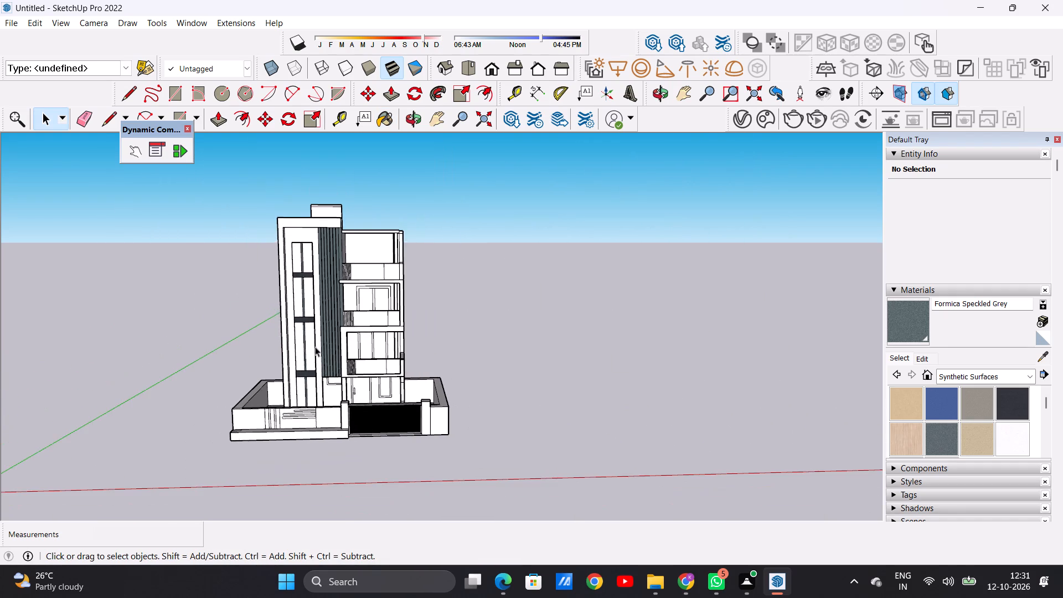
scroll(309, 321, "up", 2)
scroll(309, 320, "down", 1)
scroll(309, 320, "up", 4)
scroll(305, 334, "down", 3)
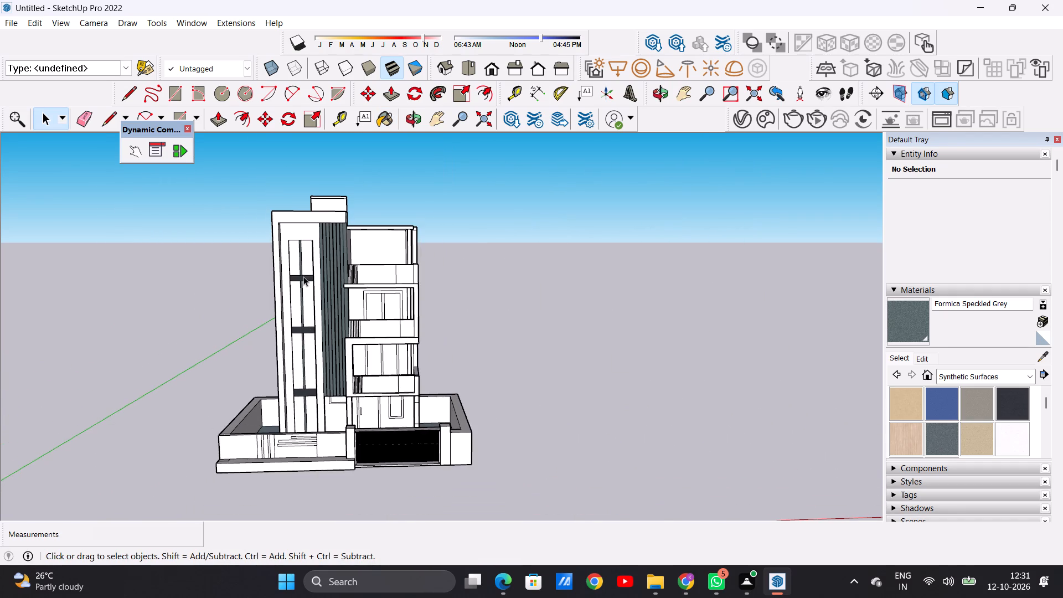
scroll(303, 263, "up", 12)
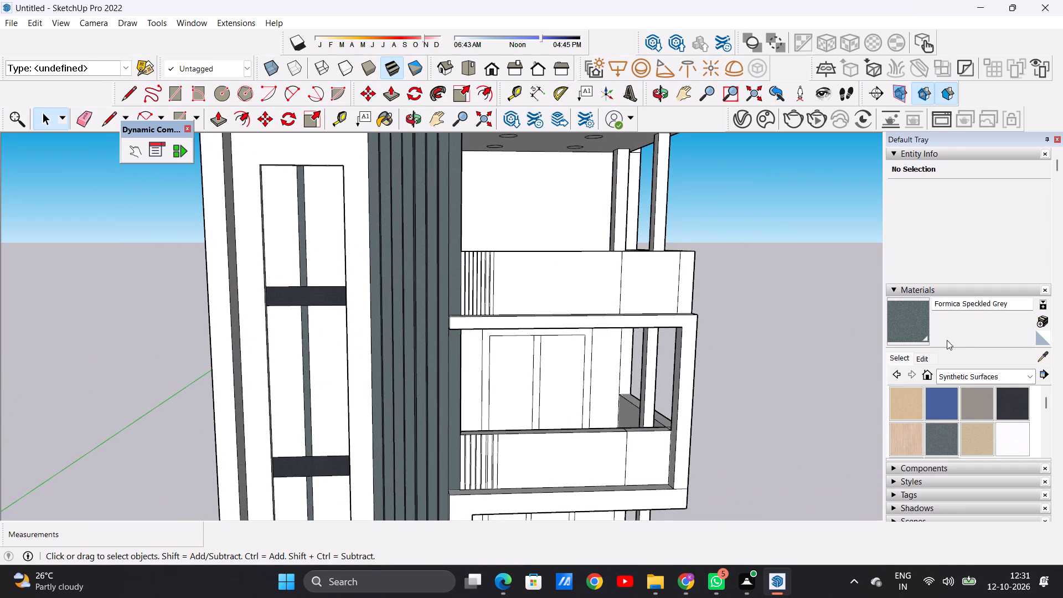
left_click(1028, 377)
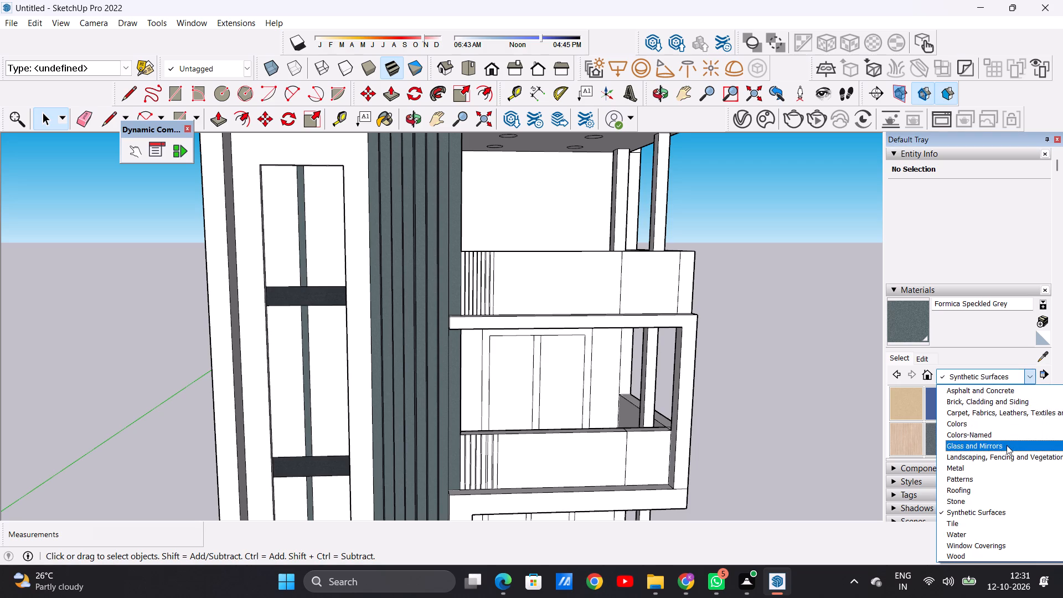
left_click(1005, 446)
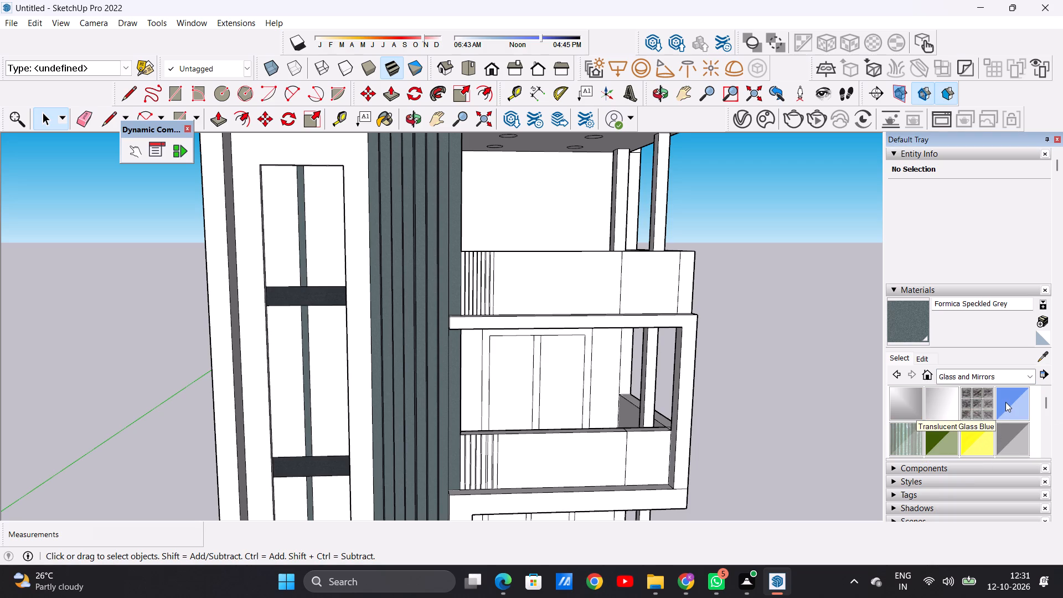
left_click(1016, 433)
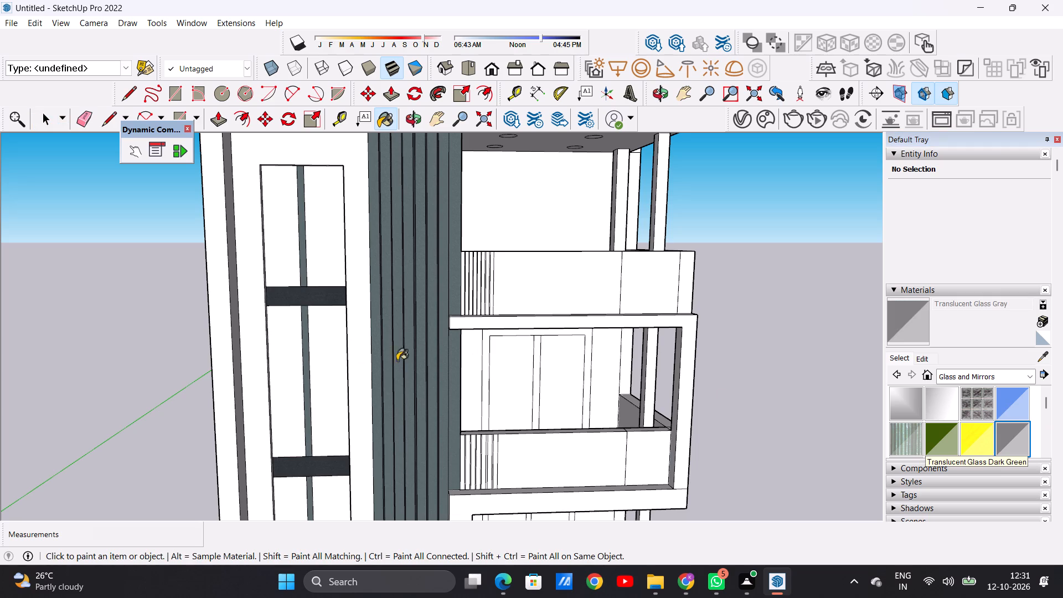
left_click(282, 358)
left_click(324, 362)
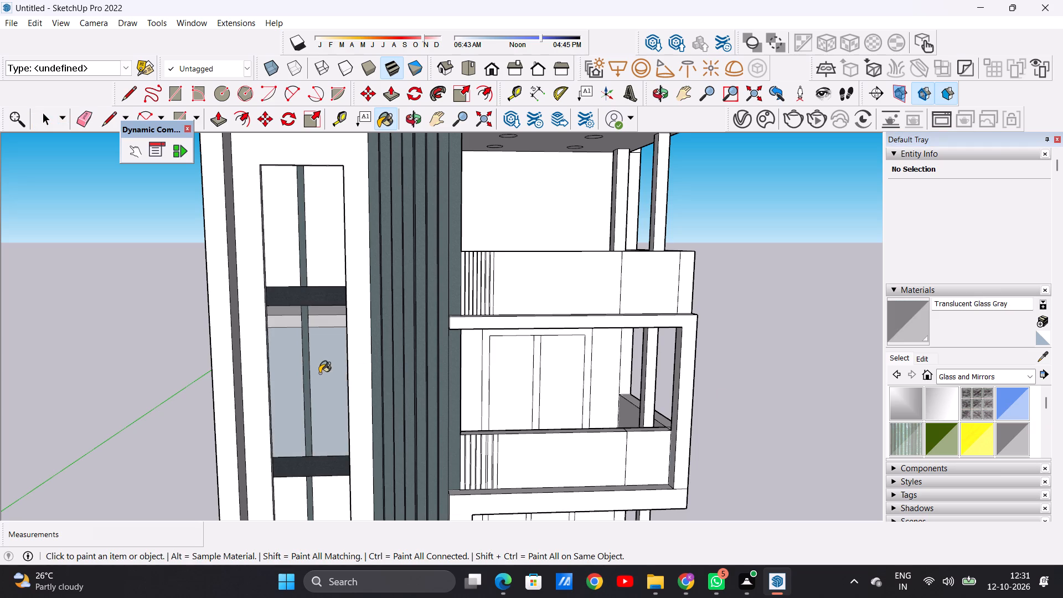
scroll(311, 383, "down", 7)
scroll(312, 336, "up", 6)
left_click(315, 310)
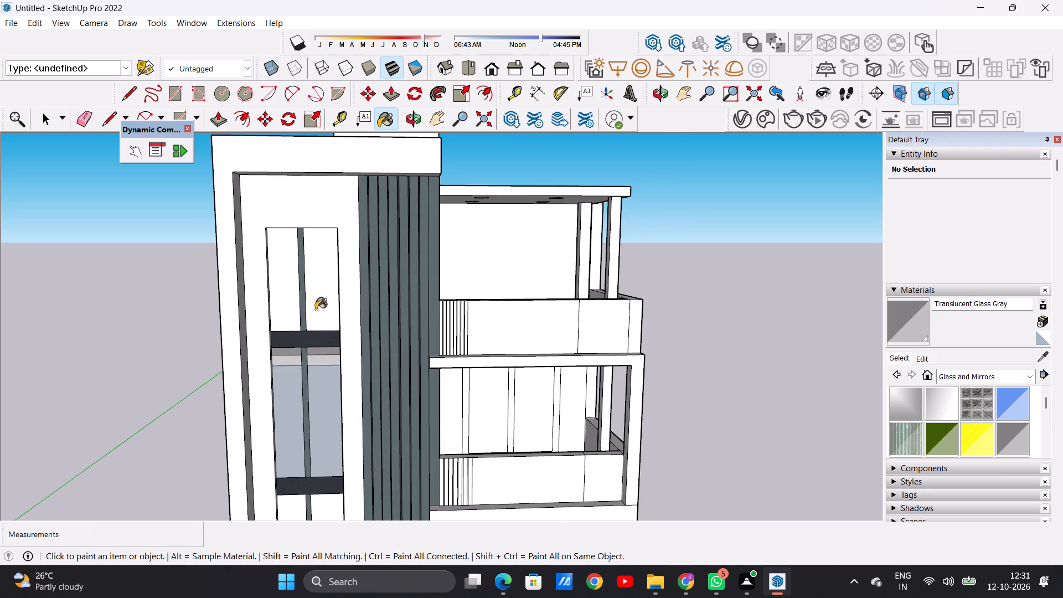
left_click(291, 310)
Paint the two ground-level panes of the tall window strip with Translucent Glass Safety.
scroll(330, 305, "down", 15)
scroll(329, 412, "up", 3)
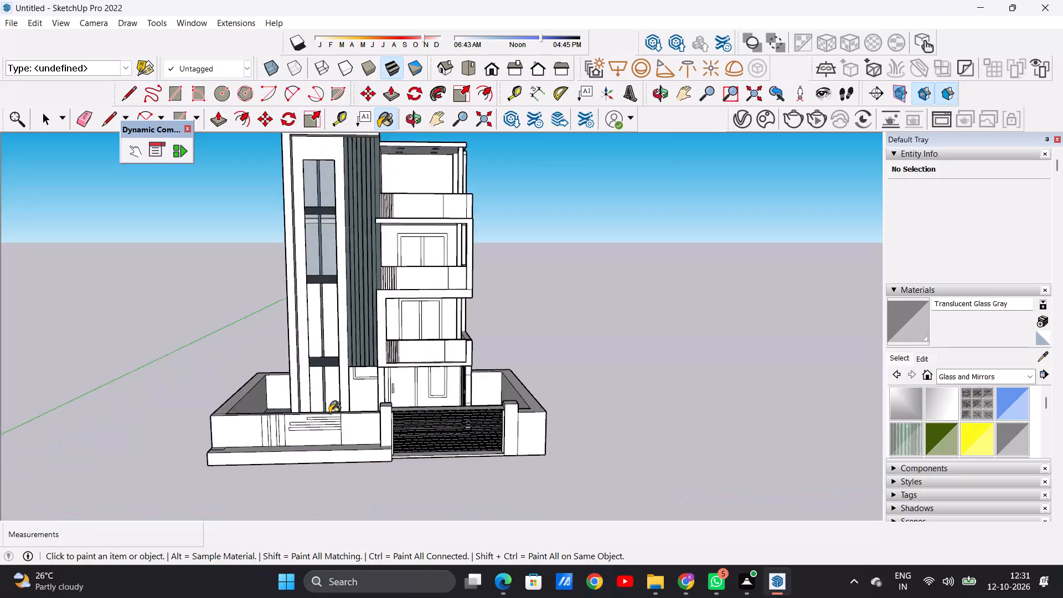
scroll(329, 413, "up", 10)
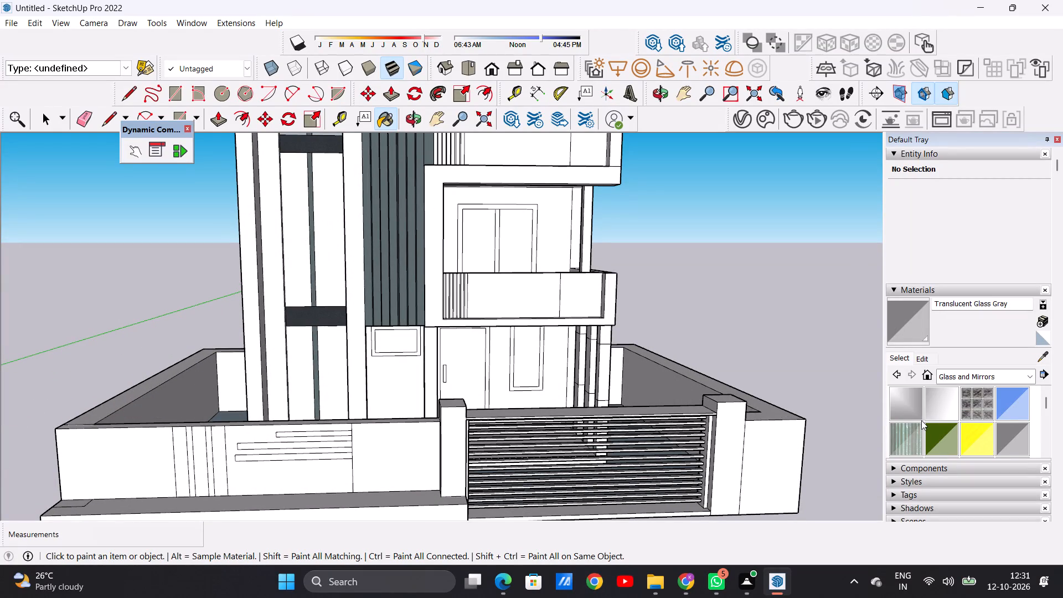
scroll(920, 421, "down", 1)
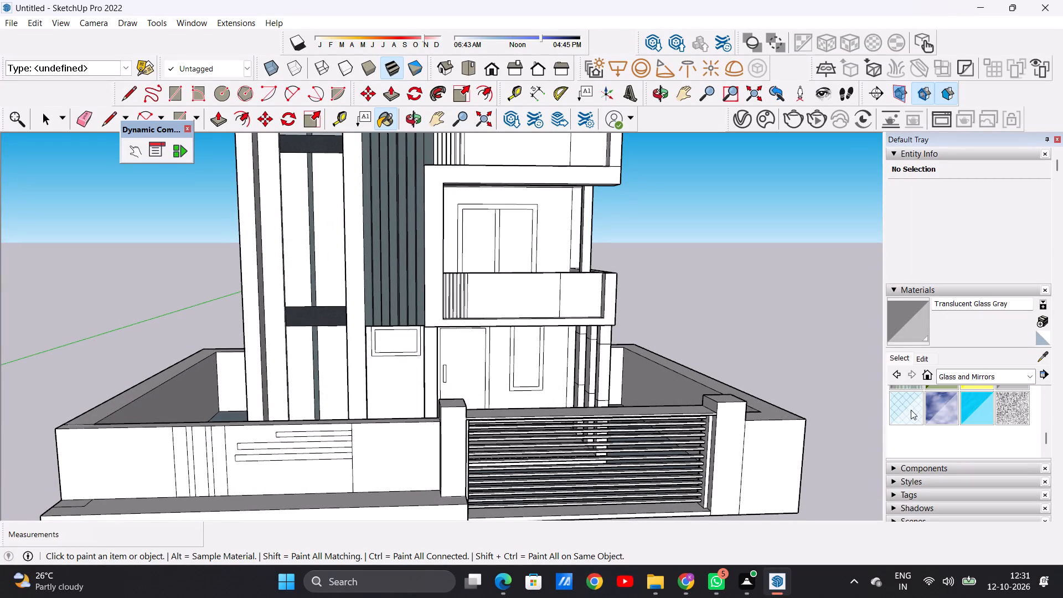
left_click(911, 410)
scroll(314, 361, "up", 7)
left_click(343, 348)
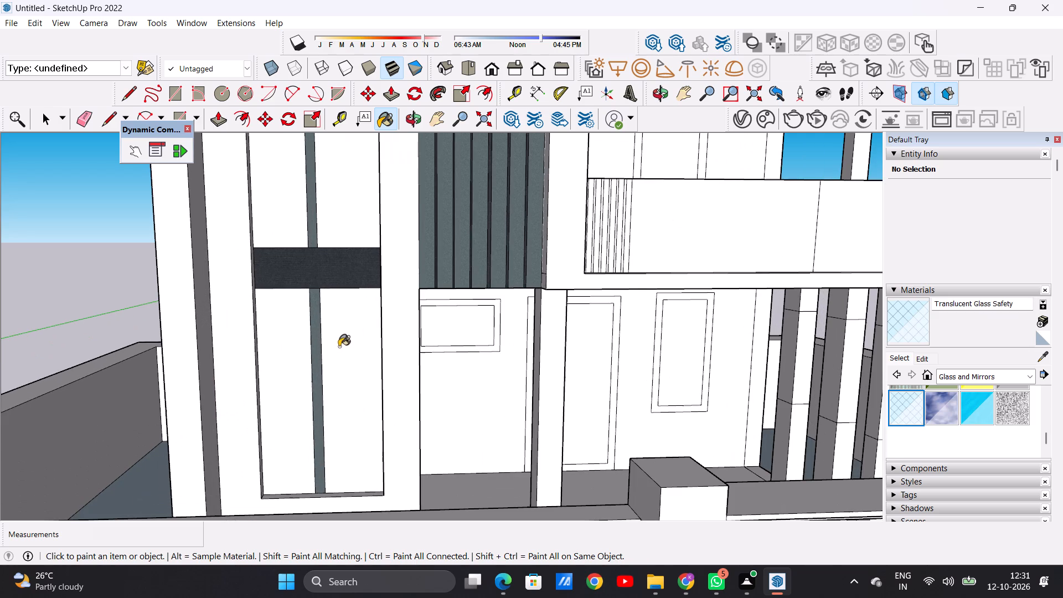
left_click(292, 358)
scroll(330, 417, "down", 11)
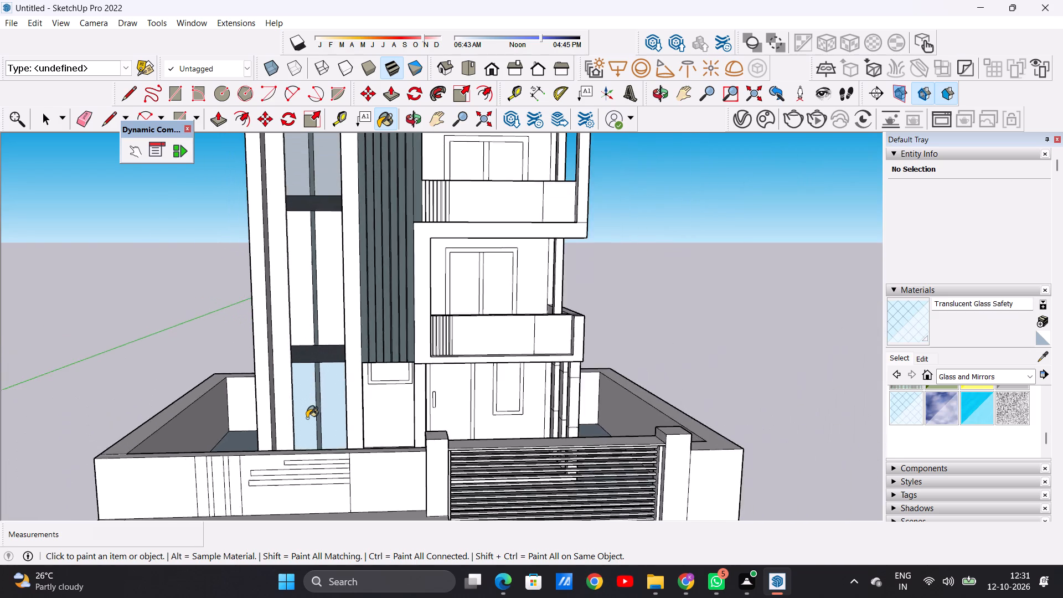
Paint the six panes in the upper three sections of the tall window strip with Translucent Glass Safety.
scroll(307, 418, "down", 6)
scroll(311, 346, "up", 7)
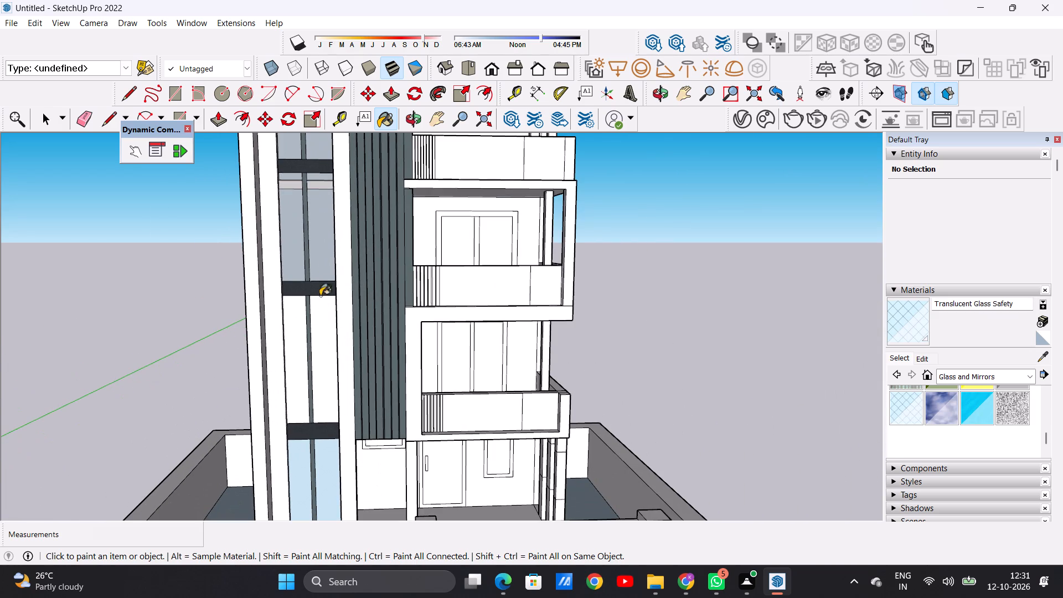
left_click(319, 256)
left_click(292, 256)
scroll(292, 358, "down", 5)
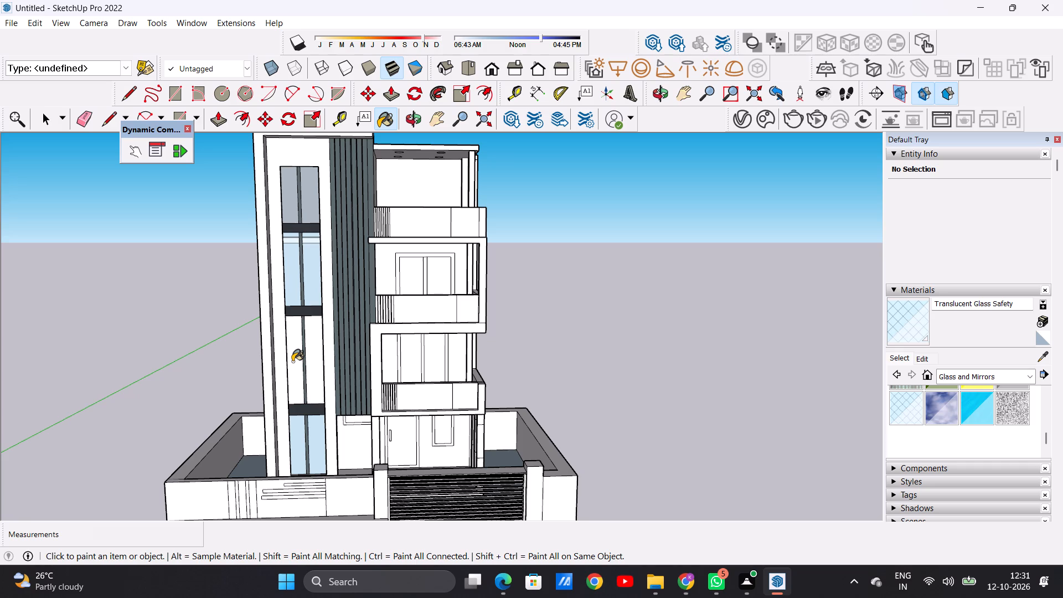
scroll(314, 374, "up", 5)
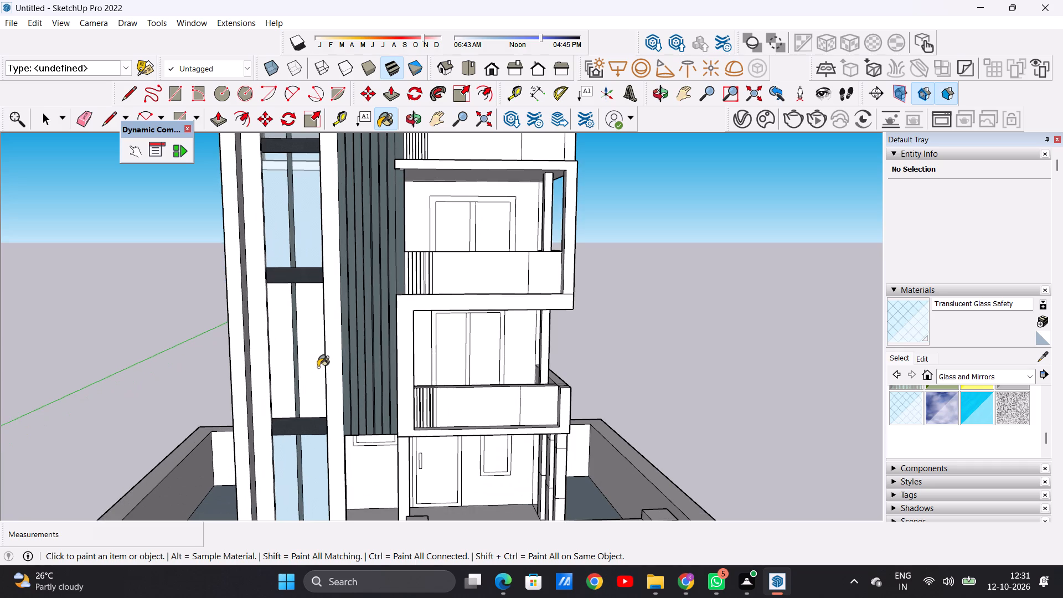
left_click(318, 367)
left_click(277, 368)
scroll(282, 375, "down", 7)
scroll(294, 235, "up", 2)
scroll(294, 234, "down", 2)
scroll(295, 234, "up", 4)
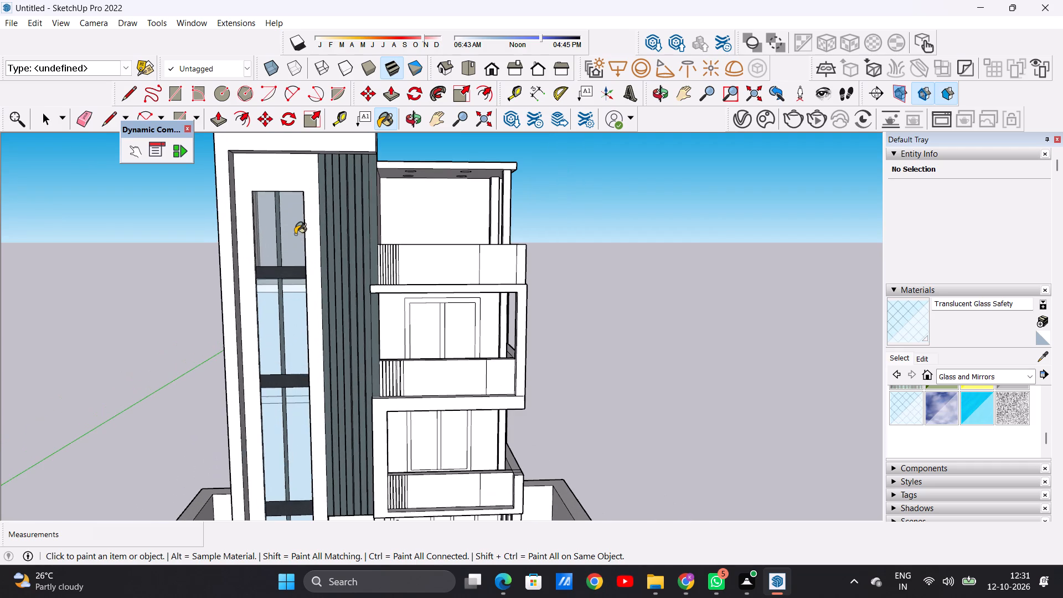
left_click(295, 234)
left_click(261, 239)
Examine the glazed tall window strip and its side reveals, across the whole façade and up close from both sides.
scroll(281, 277, "up", 2)
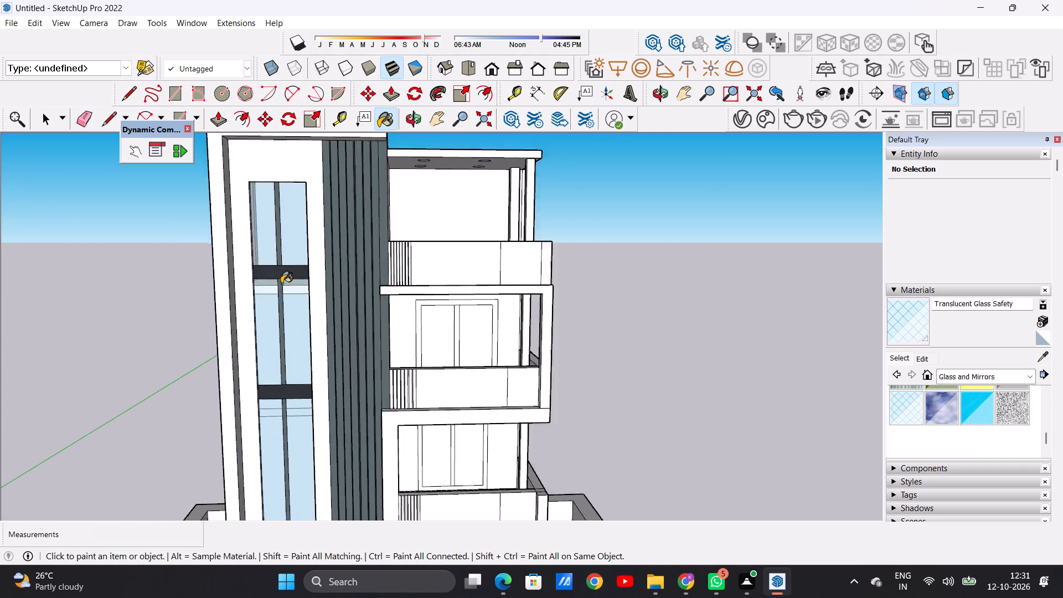
scroll(281, 283, "up", 2)
scroll(289, 293, "down", 19)
scroll(293, 327, "up", 7)
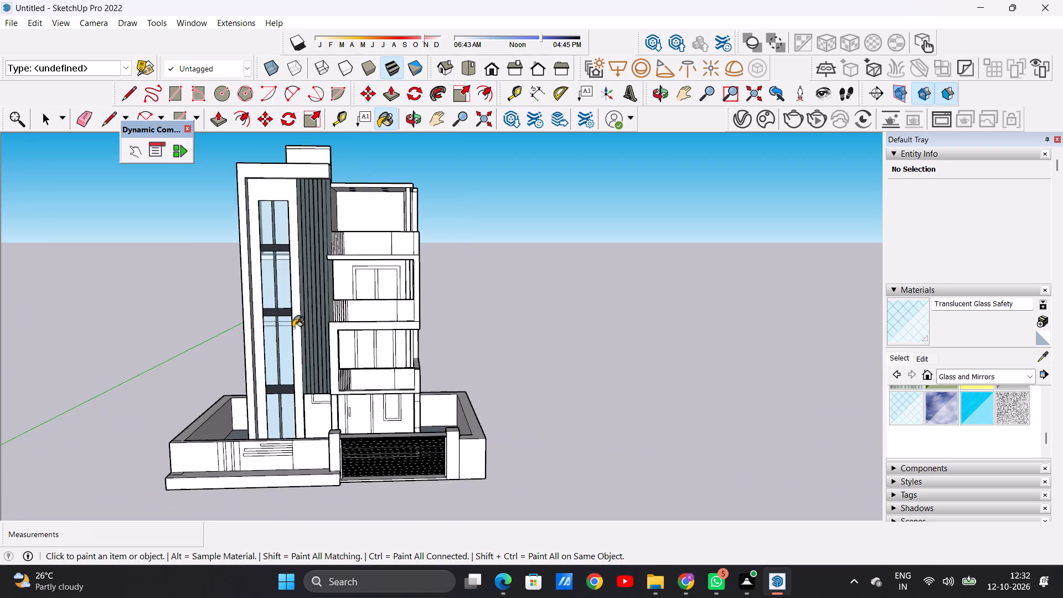
scroll(278, 342, "up", 7)
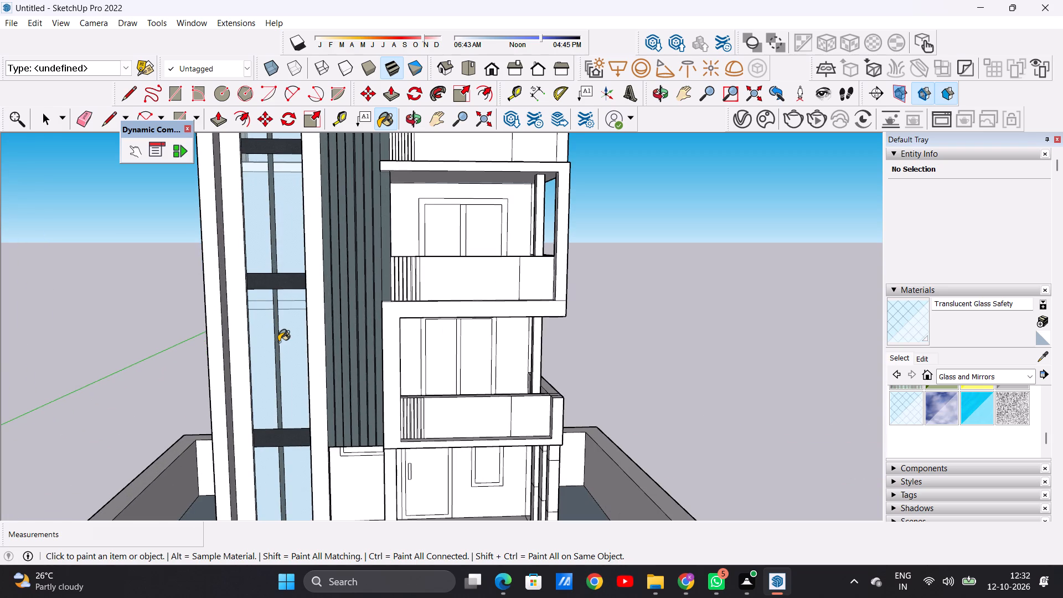
key("space")
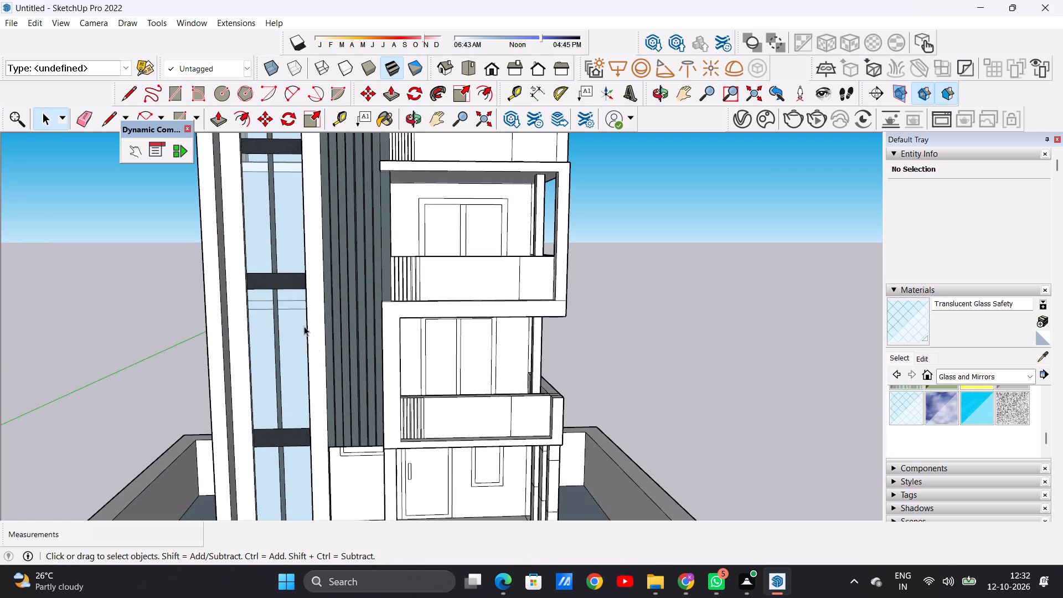
scroll(282, 284, "up", 13)
scroll(218, 274, "down", 6)
middle_click_drag(197, 272, 34, 257)
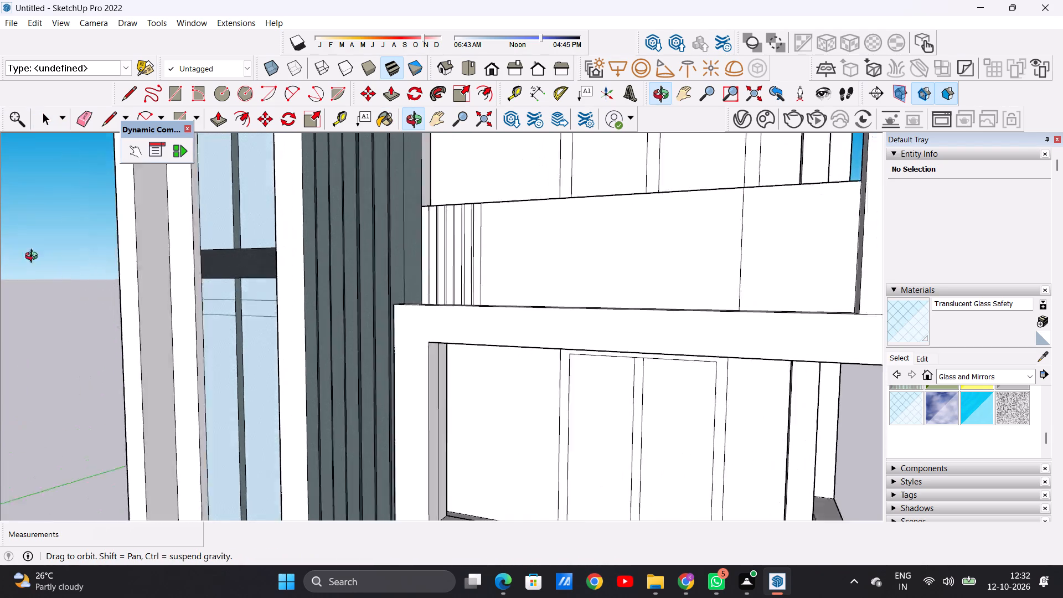
middle_click_drag(34, 257, 393, 289)
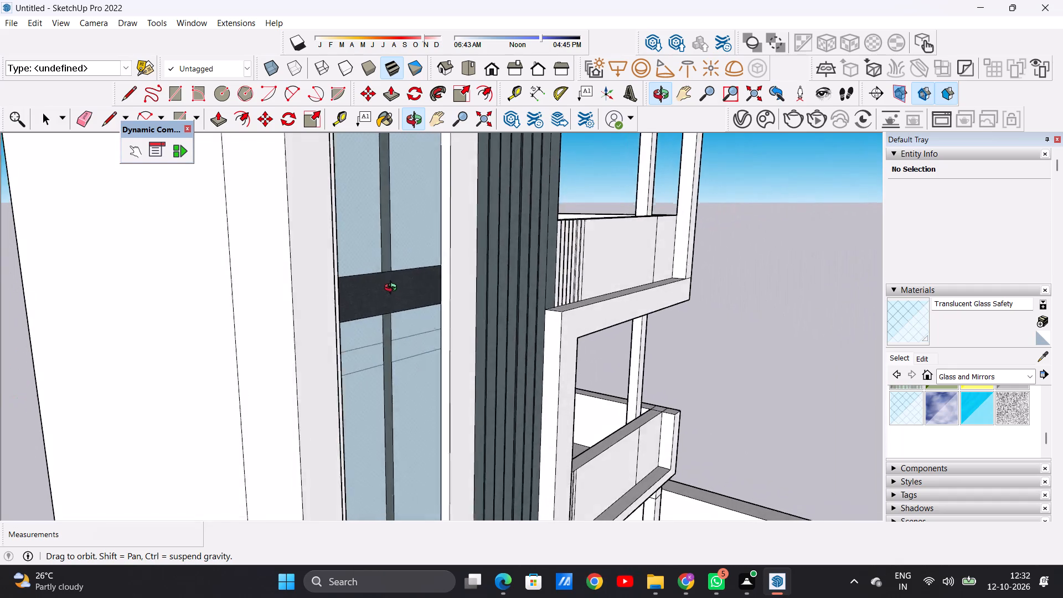
middle_click_drag(393, 289, 310, 290)
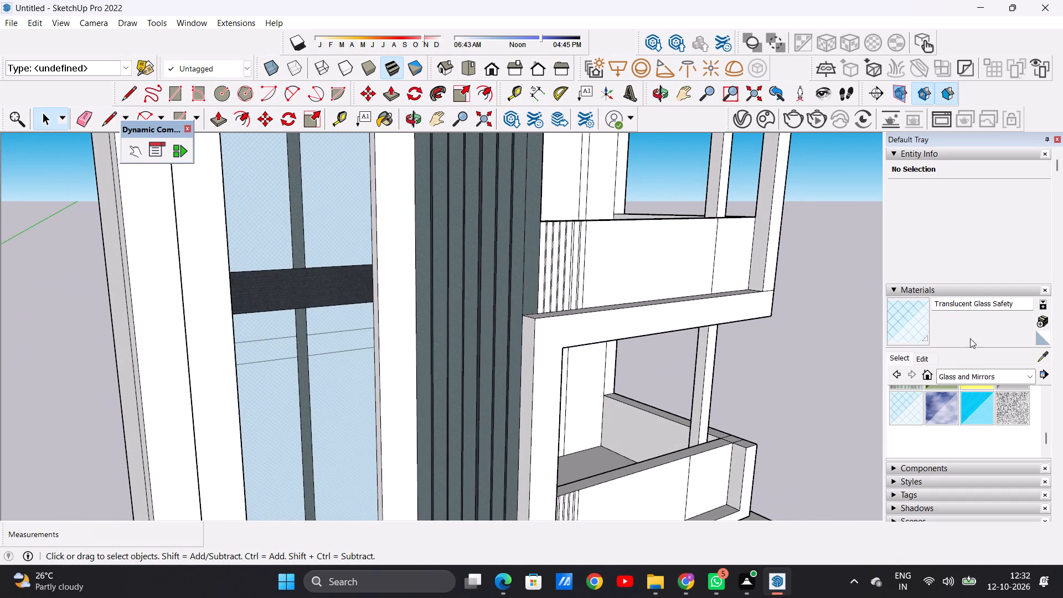
Paint both vertical side reveals of the tall window strip's opening with Formica Graystone from Synthetic Surfaces.
left_click(1026, 374)
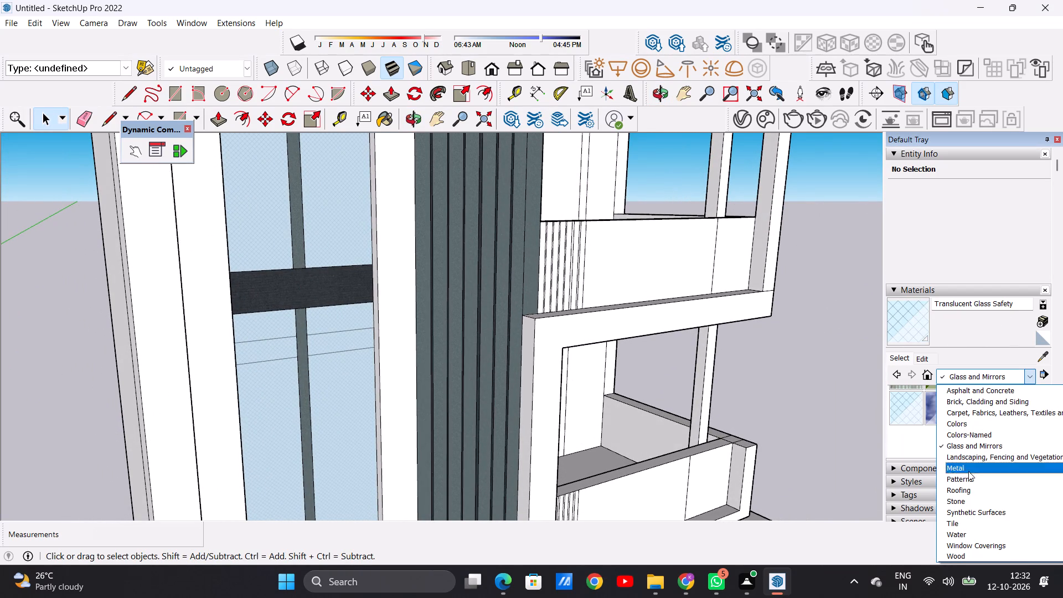
left_click(971, 509)
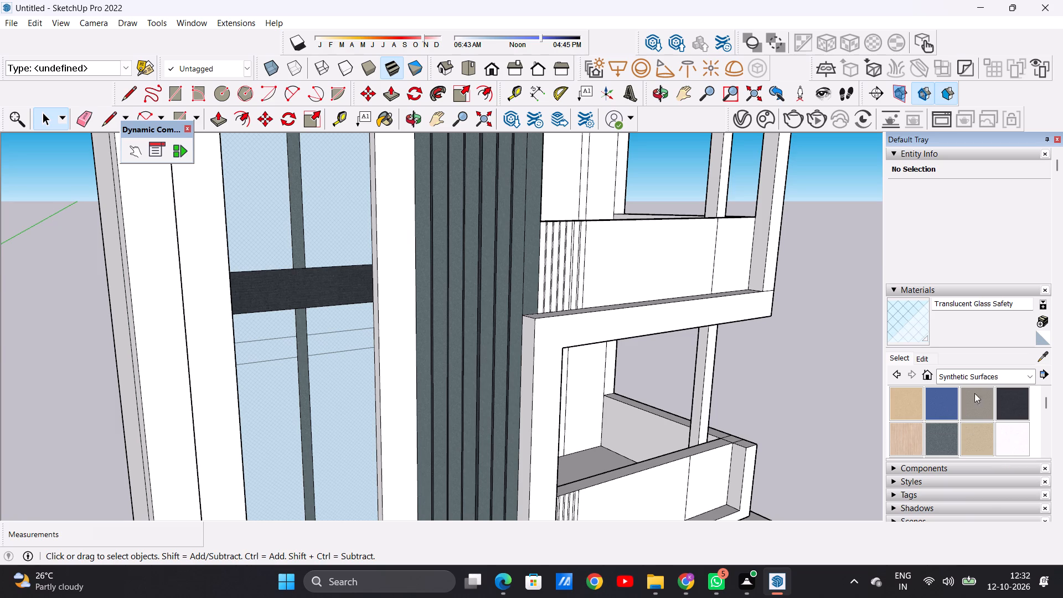
left_click(987, 398)
scroll(316, 208, "down", 6)
middle_click_drag(295, 281, 372, 298)
scroll(414, 300, "up", 10)
scroll(396, 307, "down", 1)
scroll(396, 307, "up", 3)
left_click(393, 299)
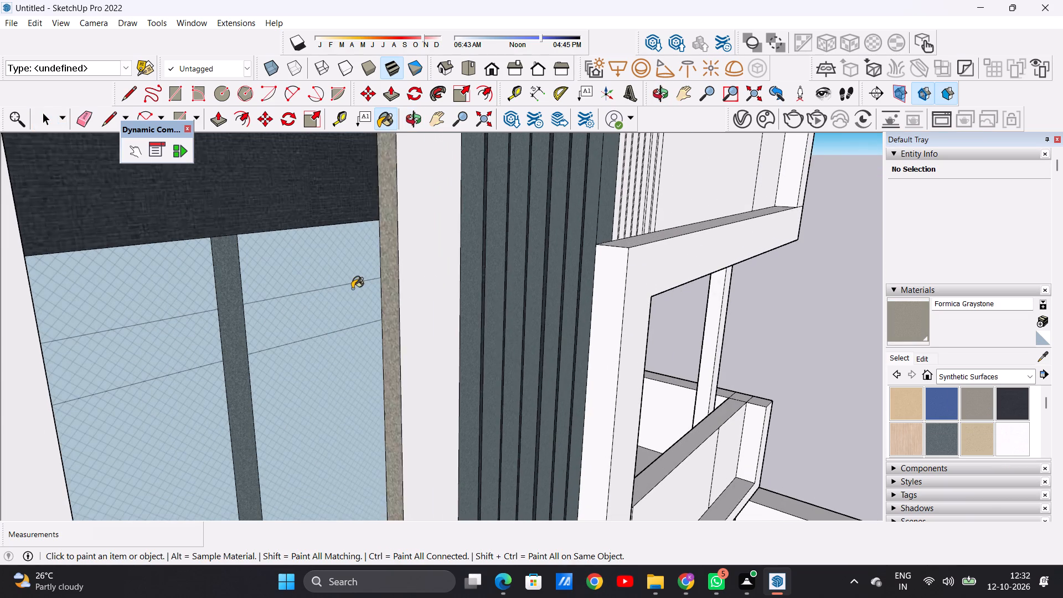
scroll(349, 294, "down", 17)
middle_click_drag(354, 263, 48, 266)
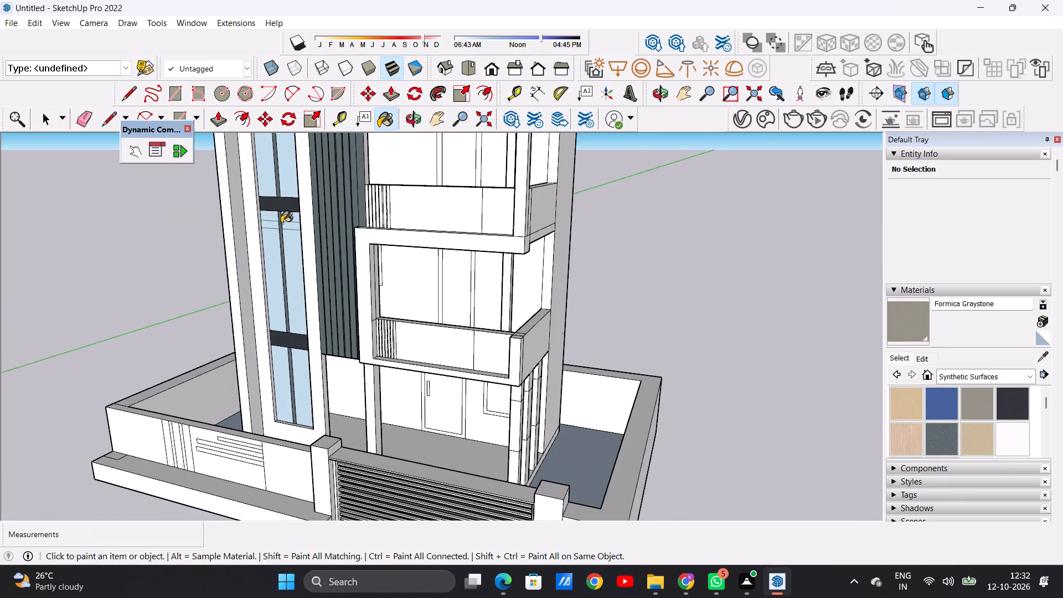
scroll(278, 223, "up", 18)
left_click(243, 229)
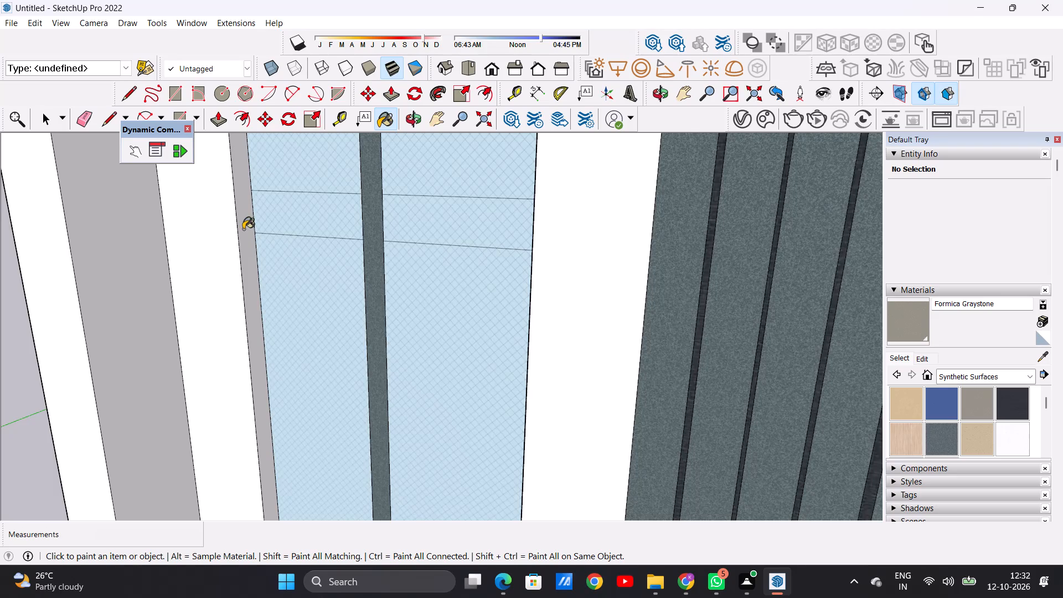
Paint the bottom sill reveal of the tall window strip with Formica Graystone.
scroll(251, 249, "down", 20)
scroll(251, 249, "down", 1)
middle_click_drag(323, 331, 325, 351)
scroll(323, 391, "up", 6)
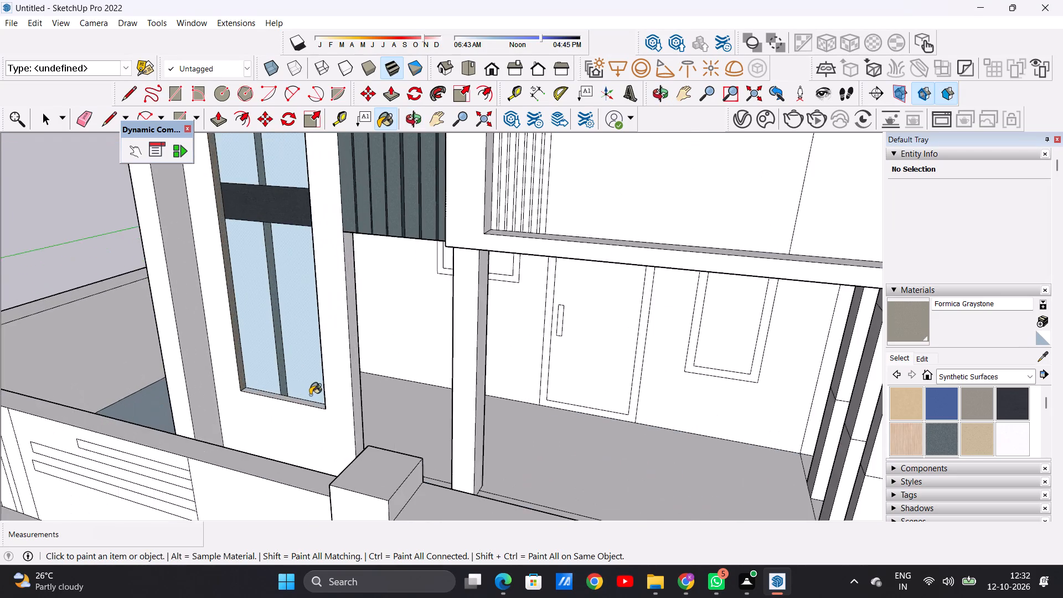
scroll(310, 395, "up", 5)
scroll(310, 396, "down", 1)
scroll(310, 398, "up", 12)
left_click(312, 404)
scroll(293, 394, "down", 11)
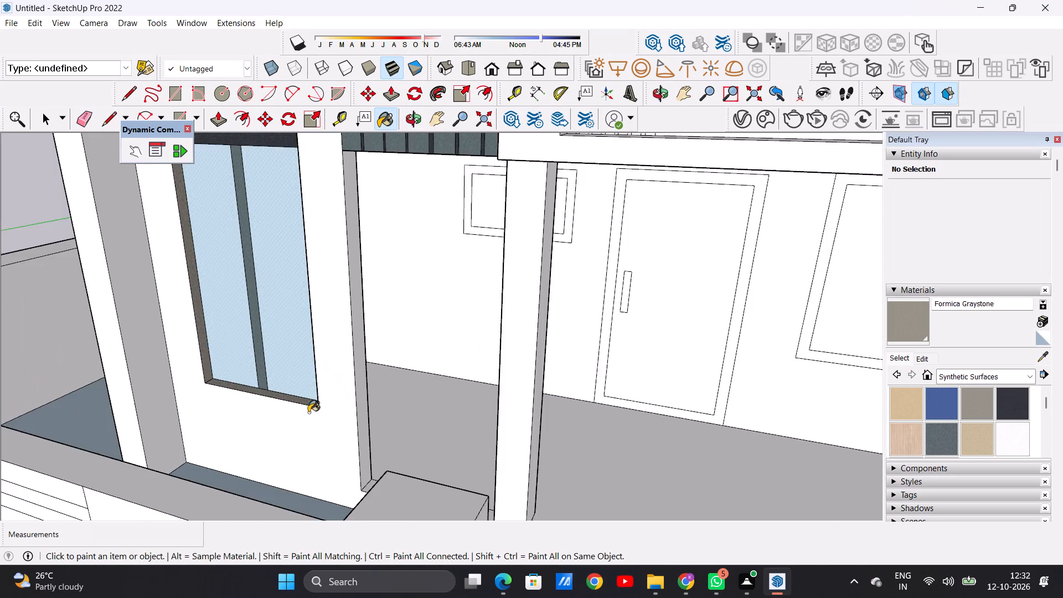
Paint the underside of the tall window strip's top reveal with Formica Graystone.
scroll(308, 413, "down", 15)
middle_click_drag(288, 339, 295, 308)
scroll(293, 321, "down", 6)
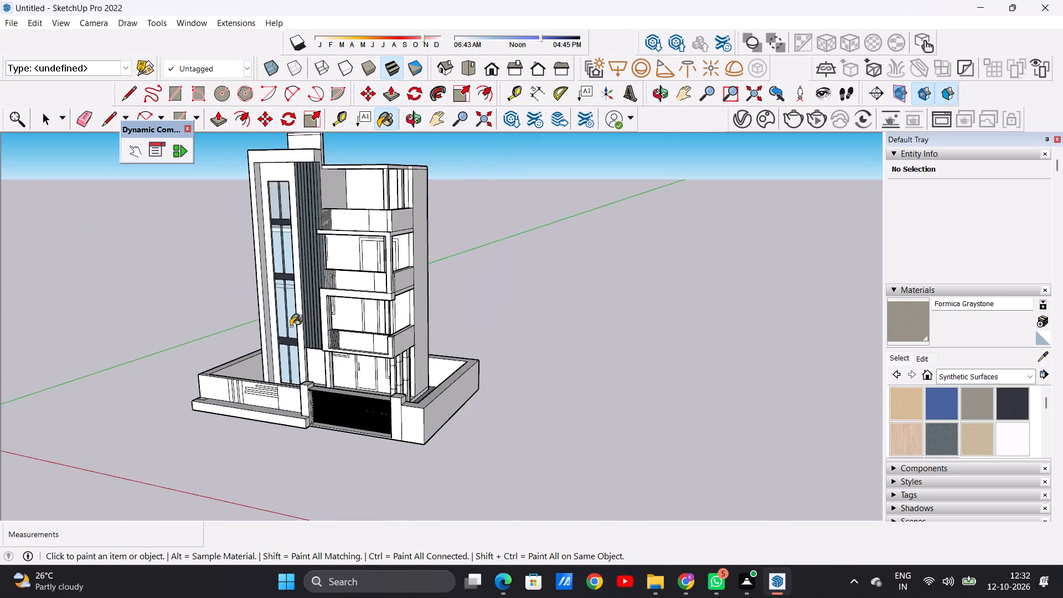
scroll(291, 326, "down", 5)
scroll(282, 261, "up", 9)
scroll(286, 240, "down", 1)
scroll(286, 240, "up", 4)
middle_click_drag(291, 256, 311, 133)
scroll(296, 218, "up", 4)
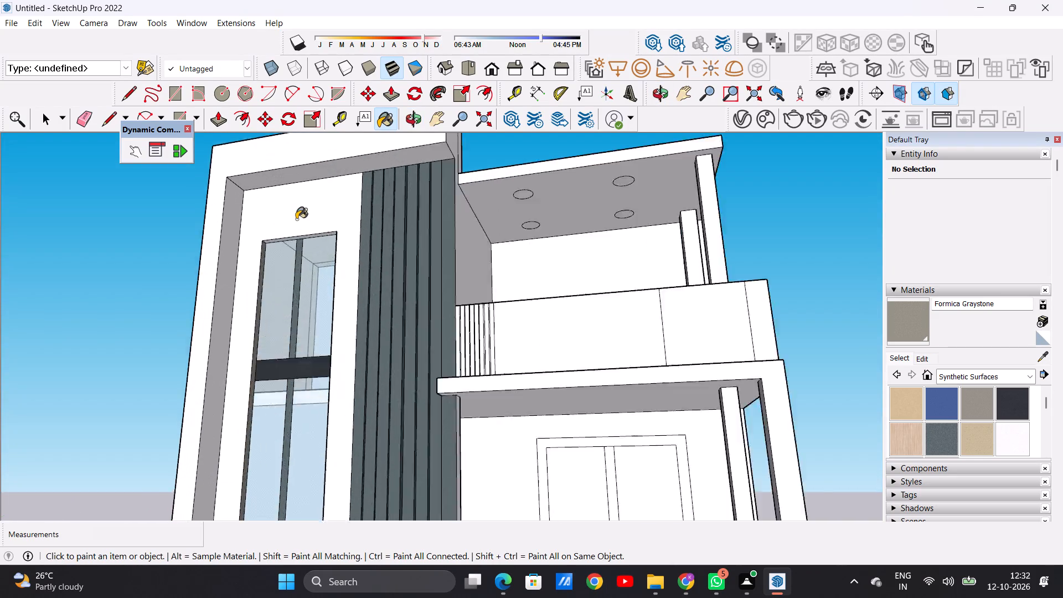
scroll(296, 219, "up", 15)
scroll(345, 243, "down", 1)
scroll(345, 243, "up", 4)
middle_click_drag(348, 250, 344, 224)
scroll(344, 220, "up", 4)
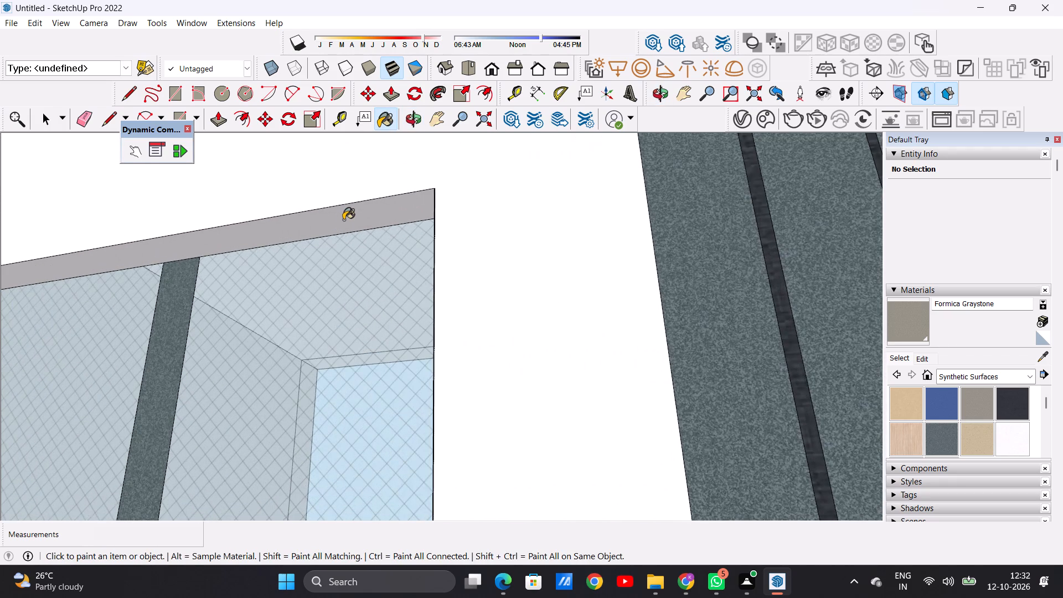
left_click(343, 220)
scroll(341, 252, "down", 20)
scroll(341, 252, "down", 7)
middle_click_drag(288, 325, 507, 388)
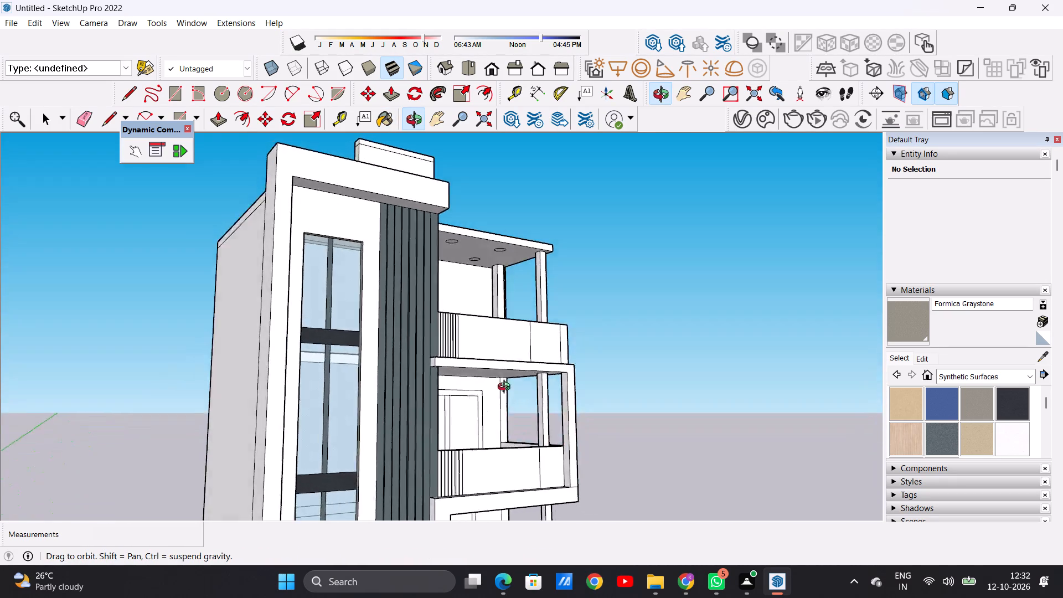
Examine the tall window tower, its surrounding wall face and the outer frame from several angles and distances.
middle_click_drag(507, 388, 525, 415)
middle_click_drag(299, 365, 113, 360)
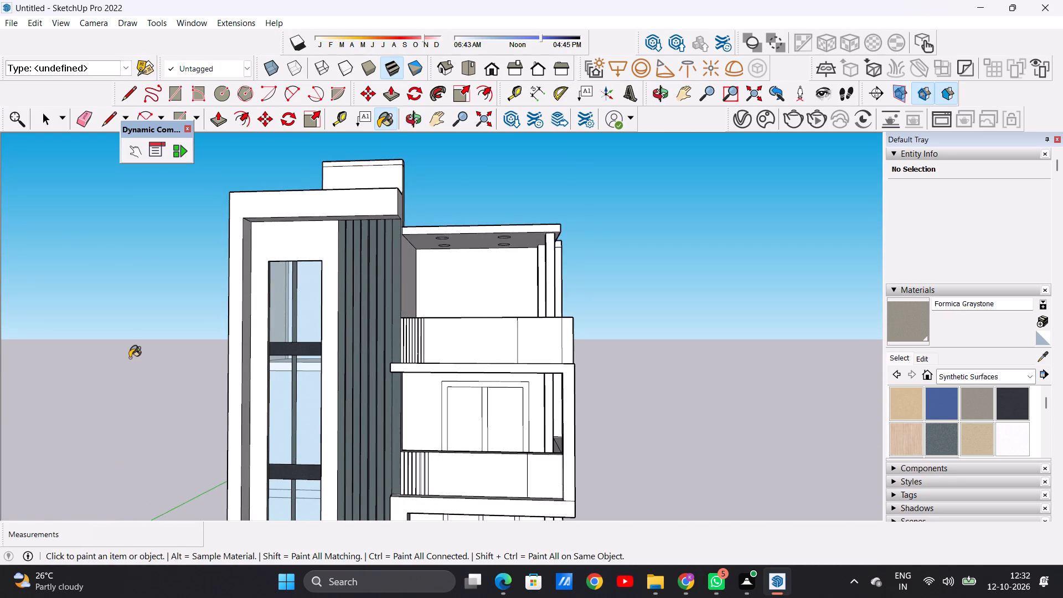
key("space")
scroll(345, 339, "down", 13)
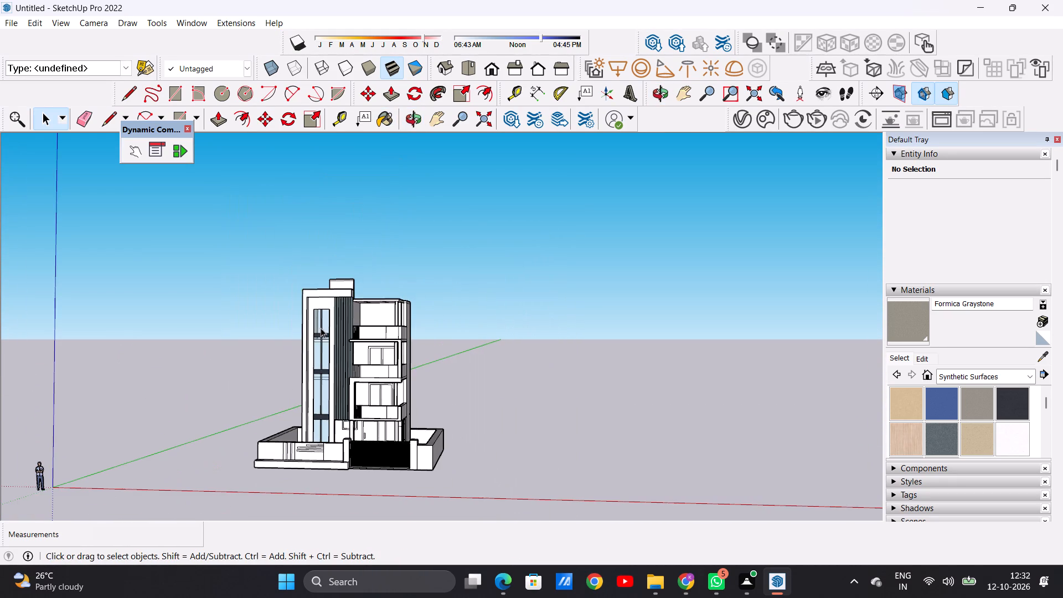
middle_click_drag(321, 340, 273, 348)
scroll(323, 335, "up", 20)
scroll(323, 335, "up", 2)
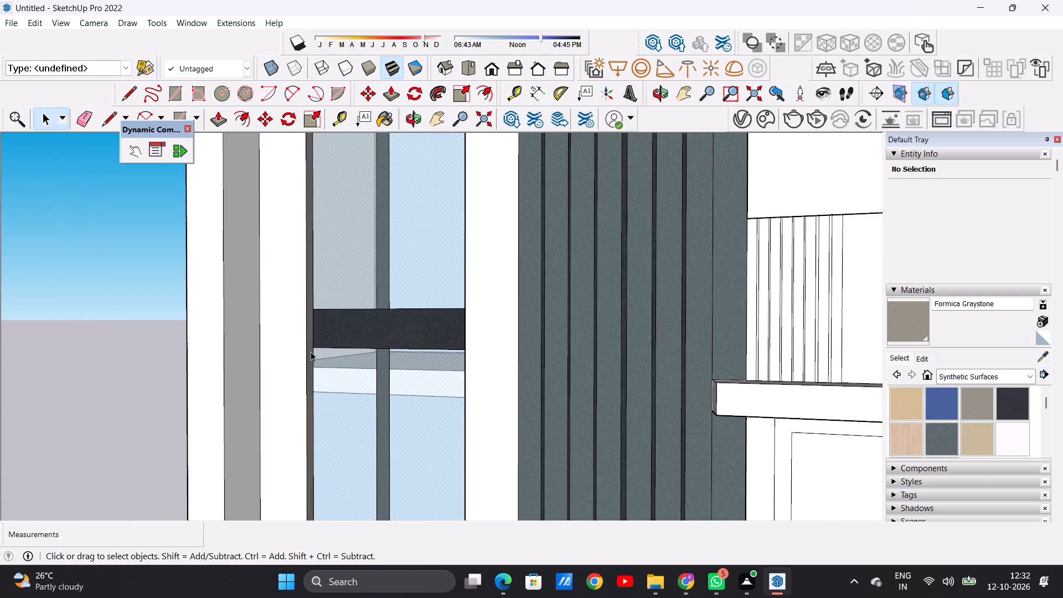
scroll(311, 352, "up", 2)
scroll(311, 359, "down", 20)
scroll(311, 359, "down", 12)
middle_click_drag(364, 367, 425, 371)
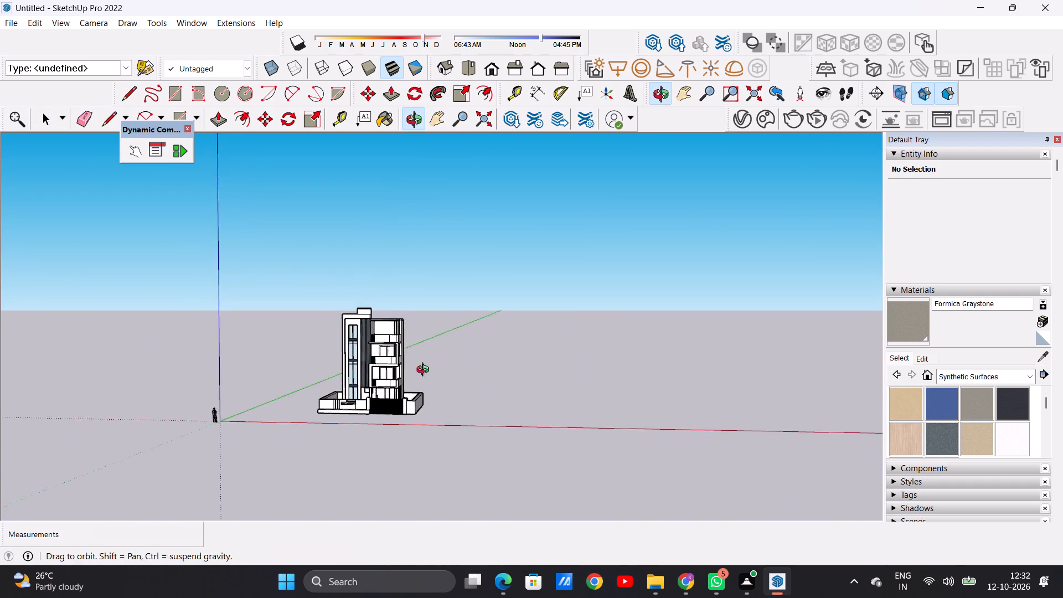
middle_click_drag(425, 371, 470, 371)
scroll(334, 402, "up", 7)
scroll(356, 348, "up", 8)
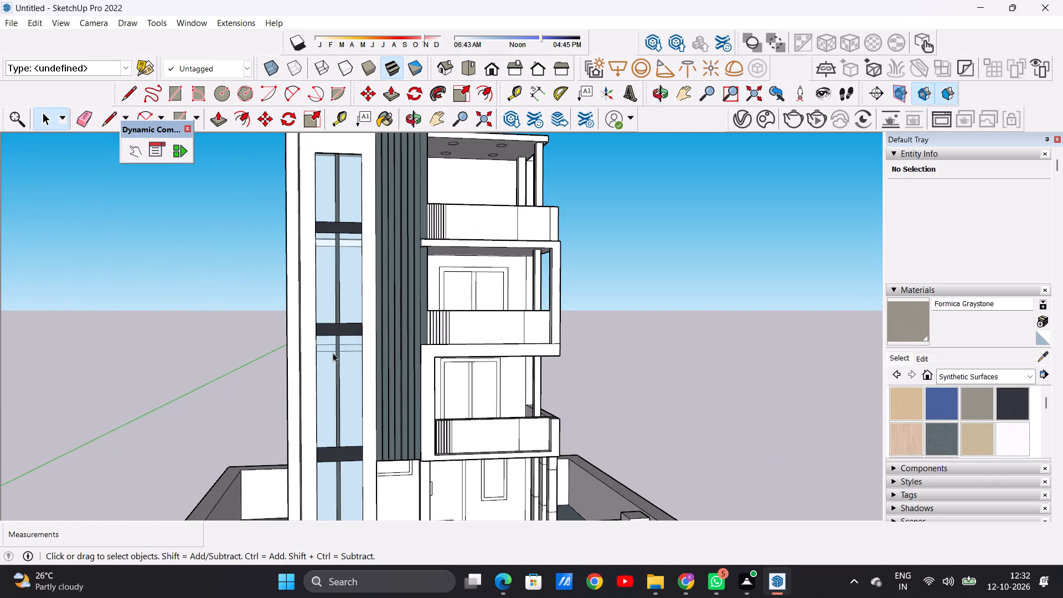
middle_click_drag(329, 354, 308, 401)
scroll(313, 414, "down", 5)
scroll(347, 251, "up", 5)
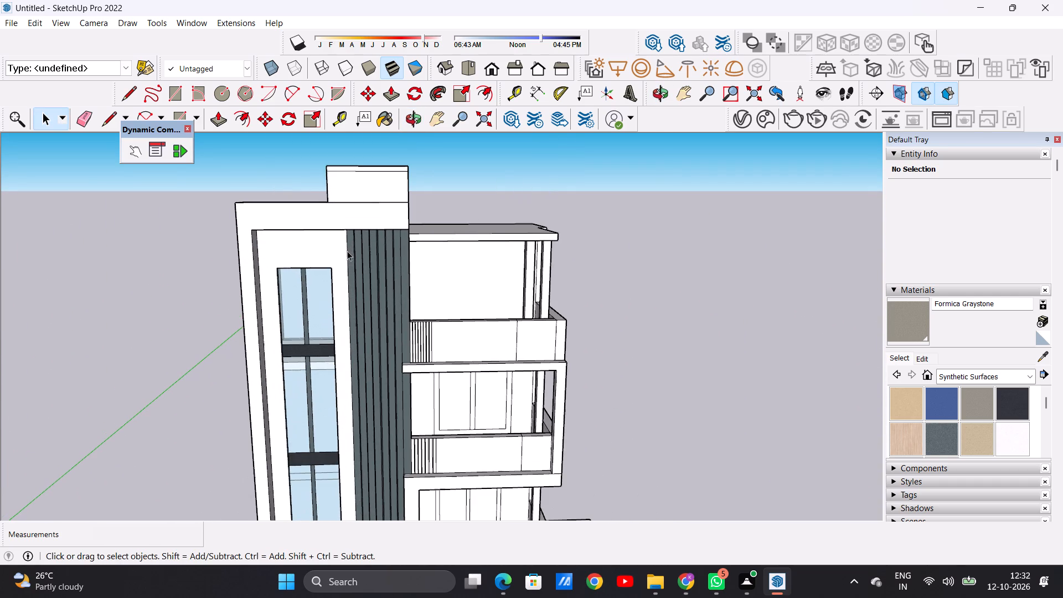
scroll(347, 251, "up", 5)
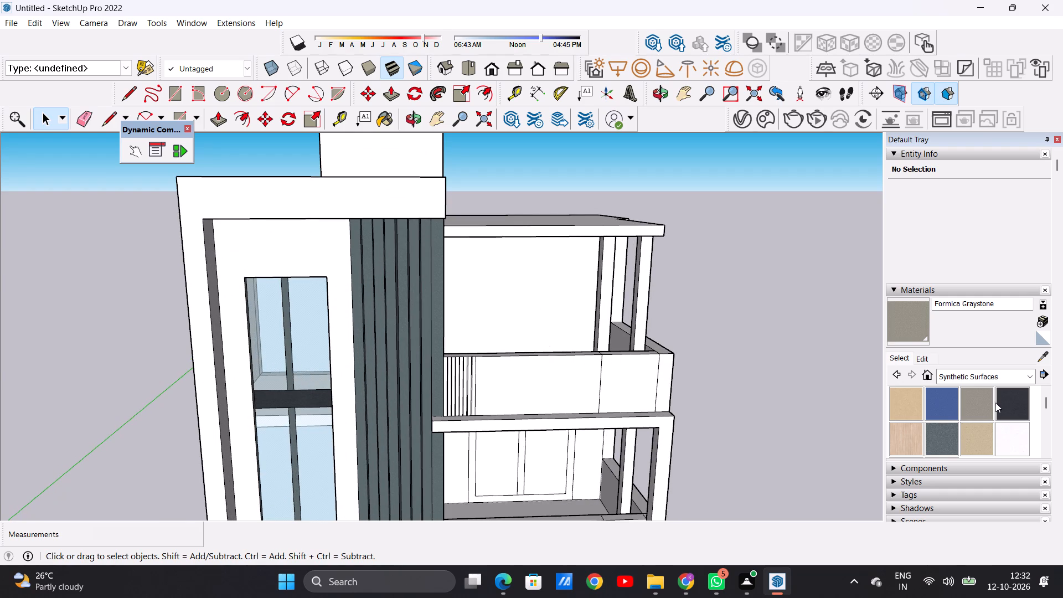
Paint the wall face around the tall window with Formica Graystone and lighten the material's brightness to a pale beige.
left_click(980, 399)
left_click(927, 359)
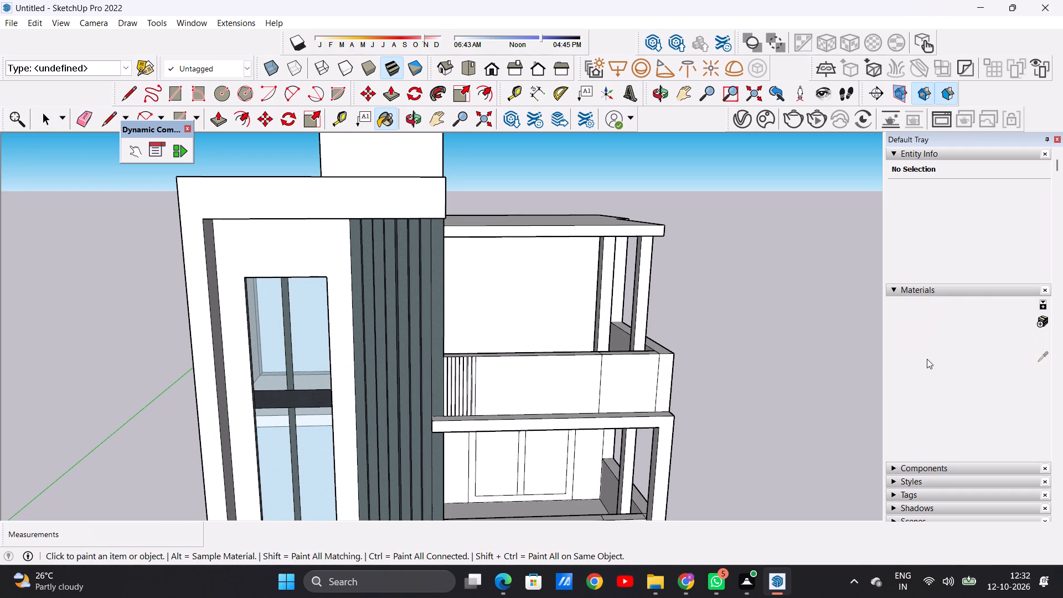
left_click(230, 341)
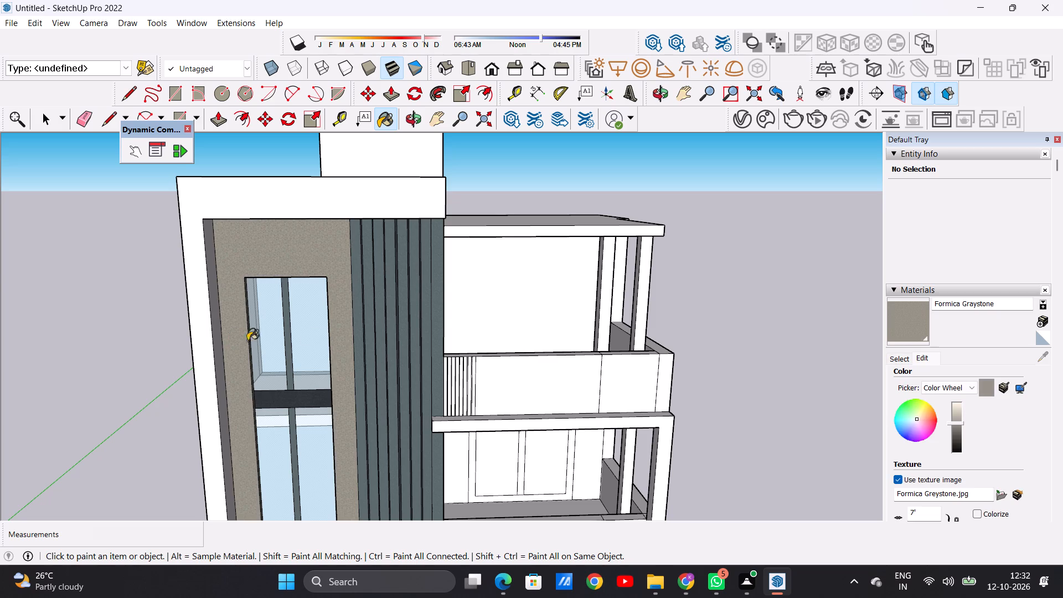
left_click(955, 413)
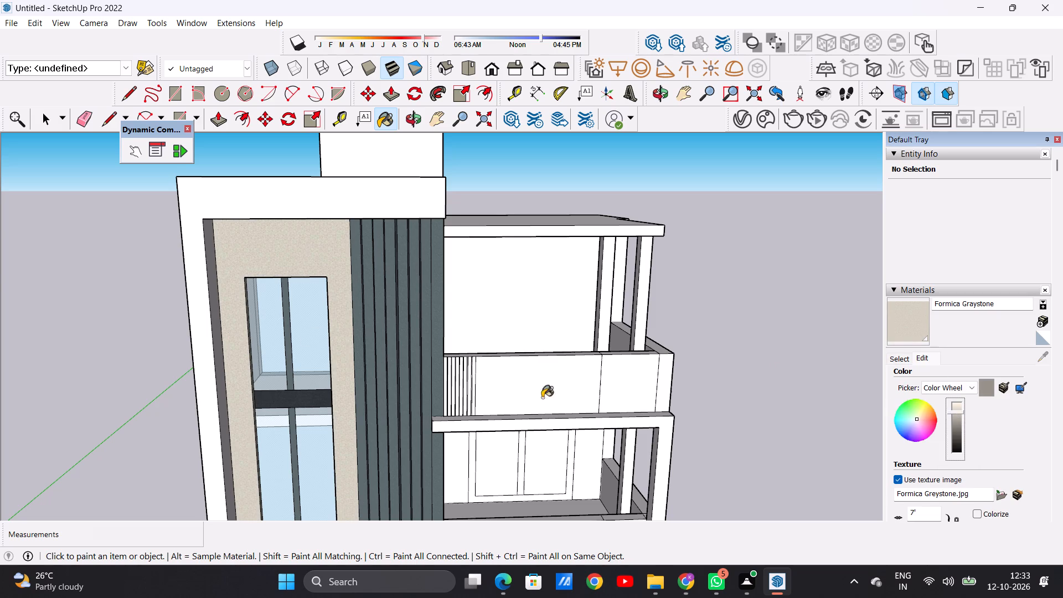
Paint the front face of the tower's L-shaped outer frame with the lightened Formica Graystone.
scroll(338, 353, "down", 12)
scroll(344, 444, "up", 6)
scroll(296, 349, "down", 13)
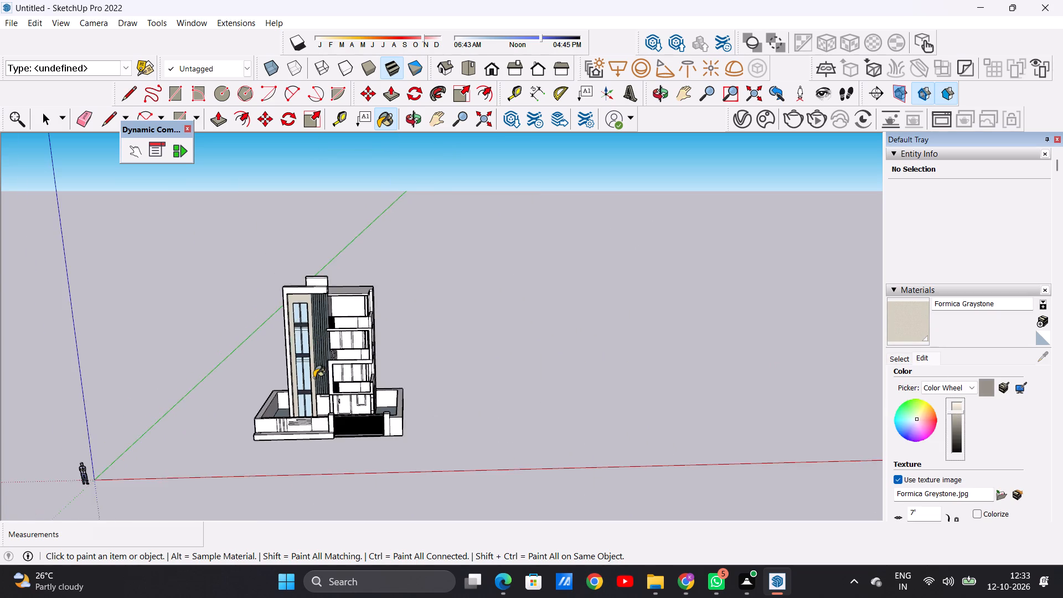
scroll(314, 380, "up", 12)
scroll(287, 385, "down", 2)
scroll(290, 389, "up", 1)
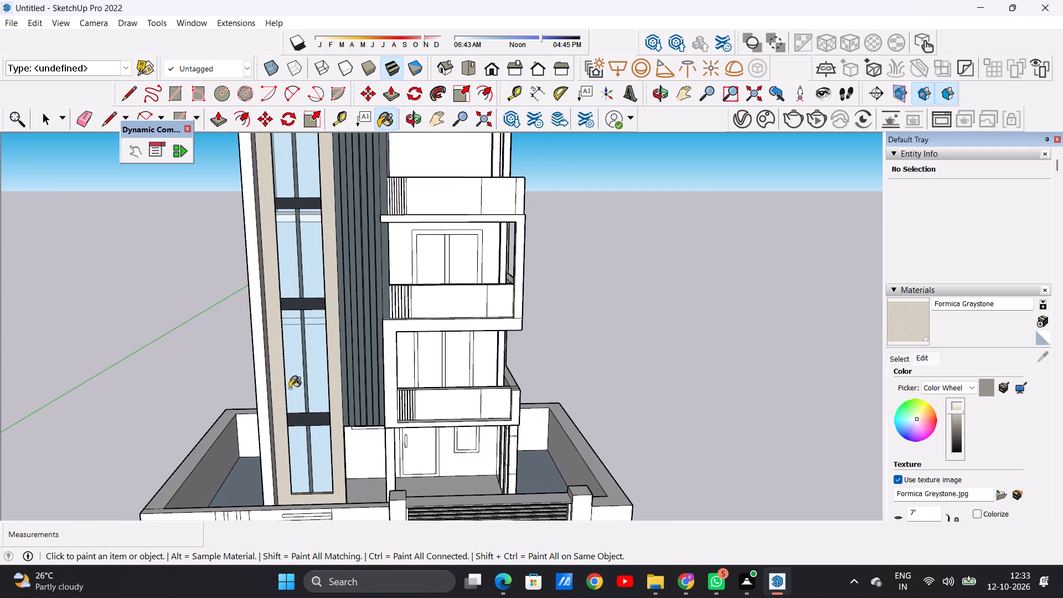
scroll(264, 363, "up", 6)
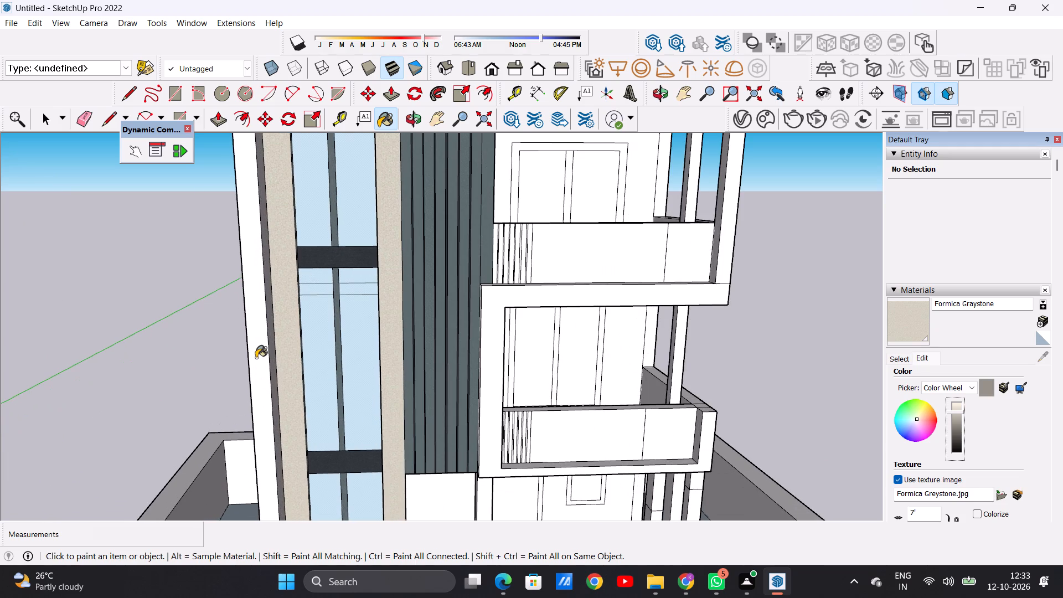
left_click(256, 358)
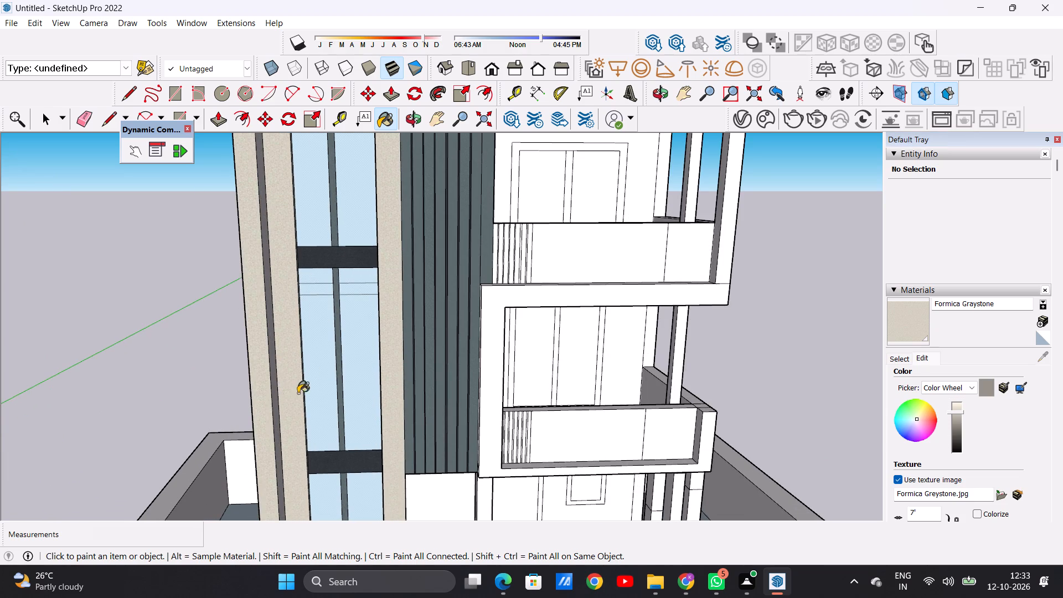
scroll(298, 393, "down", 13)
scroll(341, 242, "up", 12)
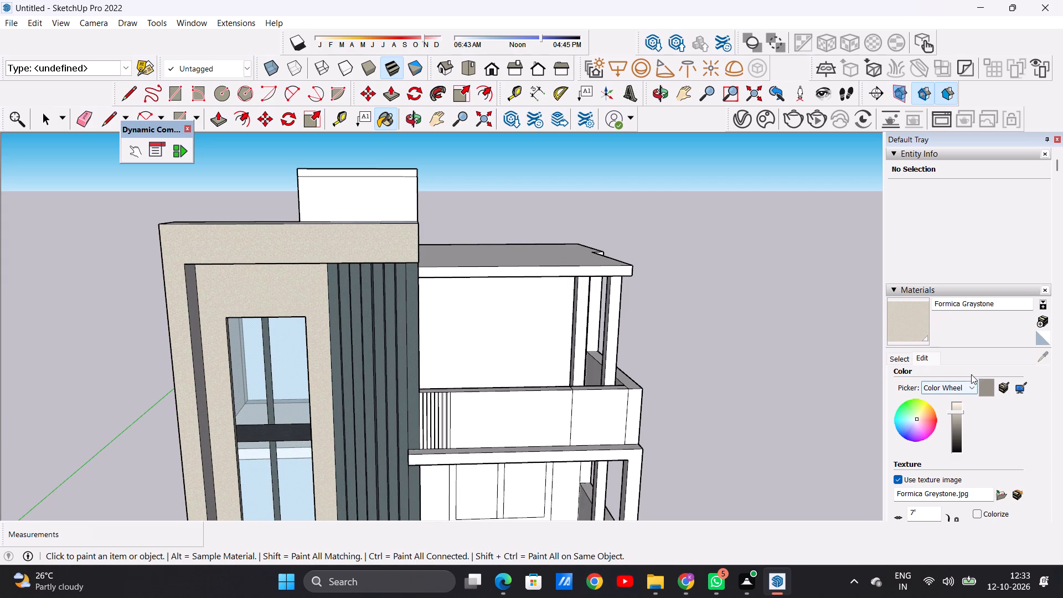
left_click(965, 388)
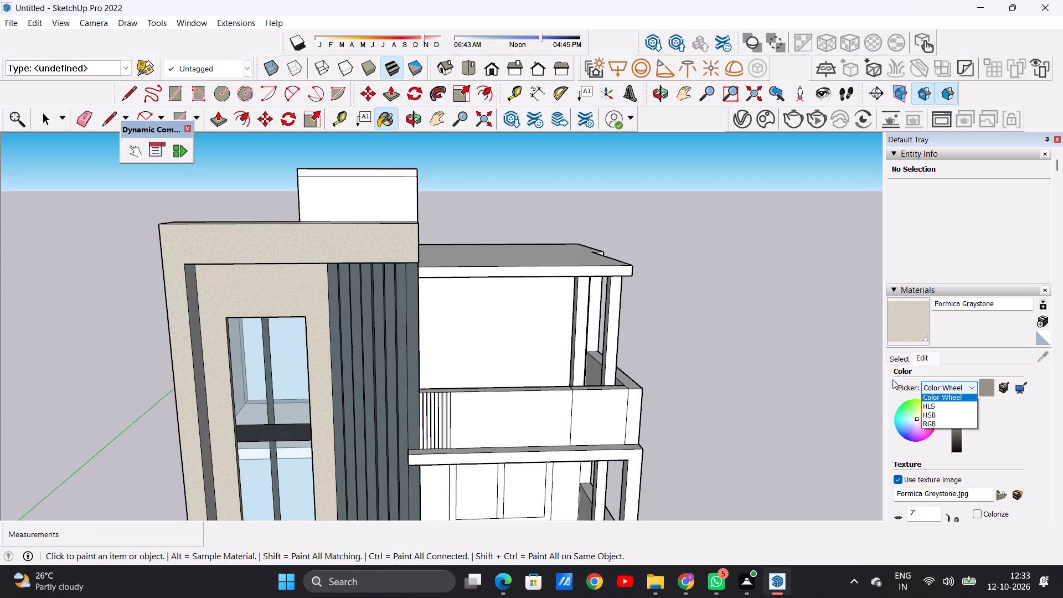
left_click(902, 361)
Paint the front face of the tower's L-shaped outer frame with Terrazzo Light Blue from Synthetic Surfaces.
left_click(899, 356)
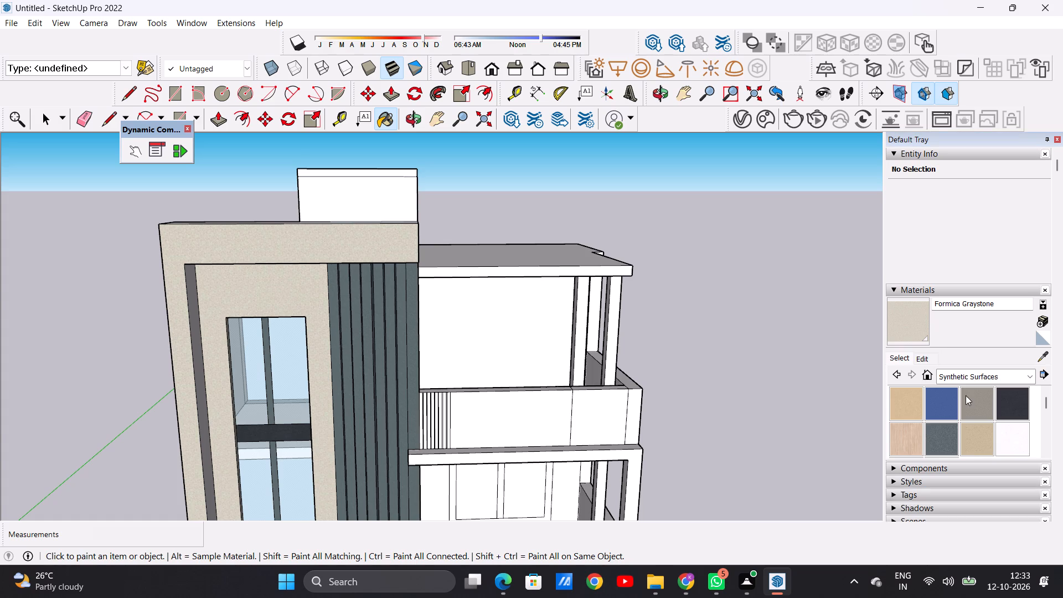
scroll(935, 424, "down", 2)
left_click(911, 408)
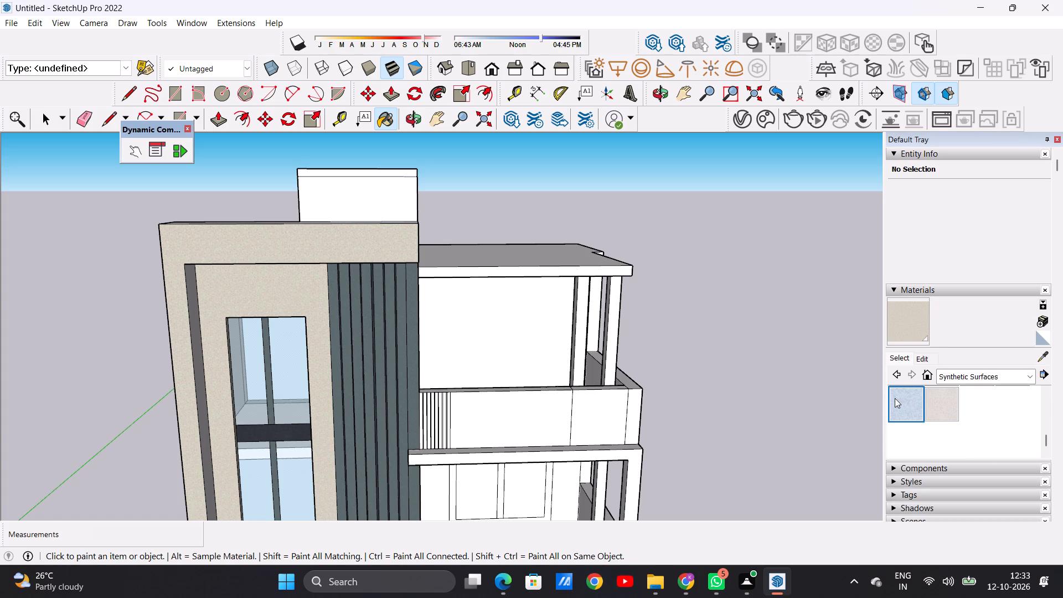
scroll(188, 390, "up", 1)
scroll(183, 390, "down", 1)
scroll(179, 391, "up", 3)
left_click(188, 368)
Paint the outer frame's inner vertical reveal and the underside of its top band with Terrazzo Light Blue.
scroll(213, 387, "down", 4)
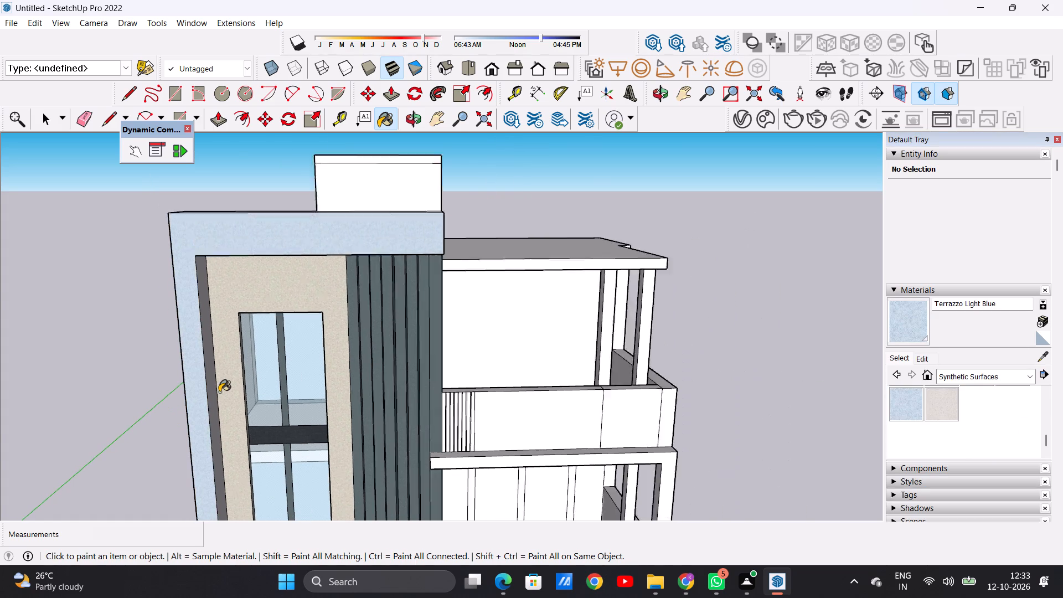
scroll(219, 392, "down", 1)
middle_click_drag(222, 389, 176, 390)
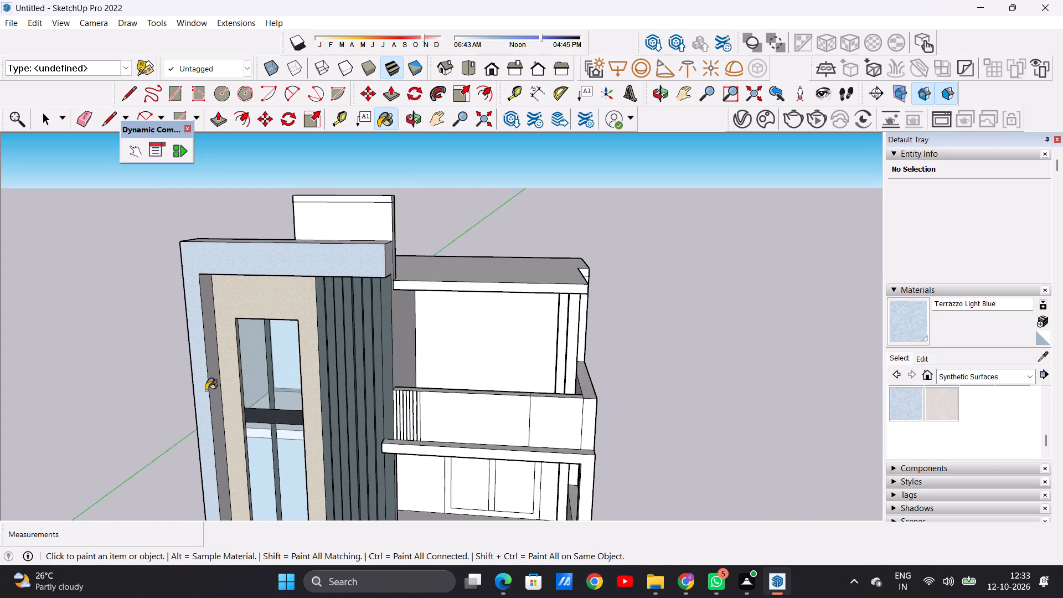
scroll(250, 372, "up", 6)
left_click(182, 388)
scroll(223, 403, "down", 11)
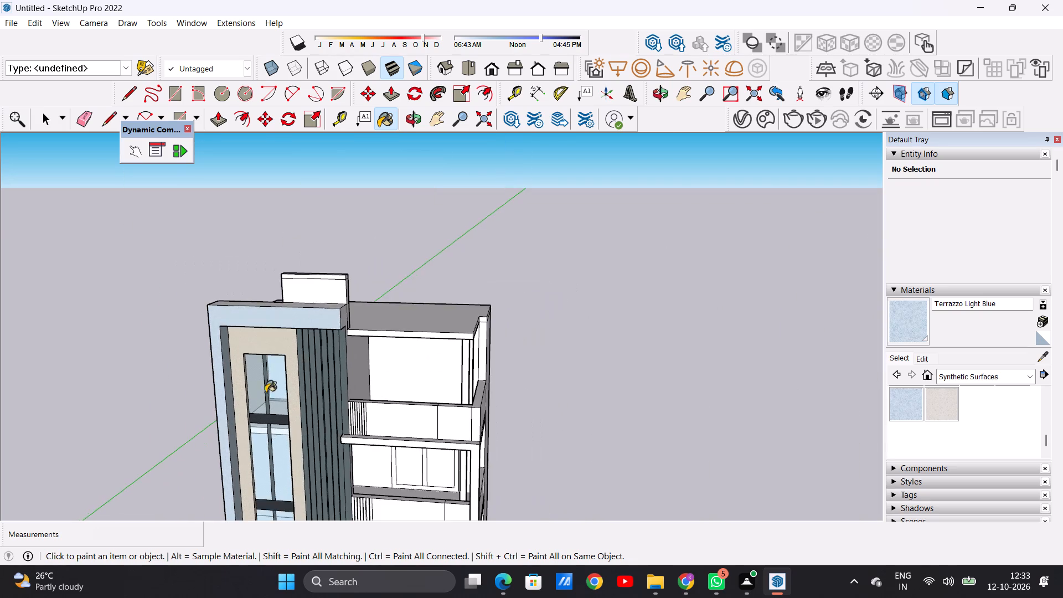
middle_click_drag(225, 398, 257, 287)
scroll(352, 310, "up", 14)
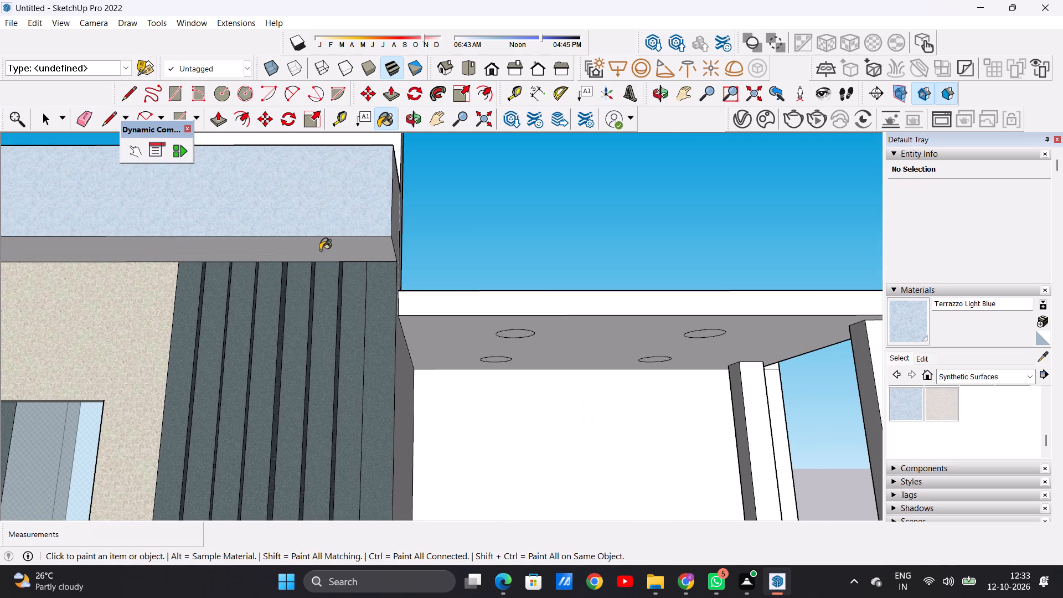
left_click(320, 250)
Paint the end face and the top surface of the outer frame's top band with Terrazzo Light Blue.
scroll(371, 270, "down", 20)
scroll(371, 270, "down", 5)
middle_click_drag(307, 340, 283, 440)
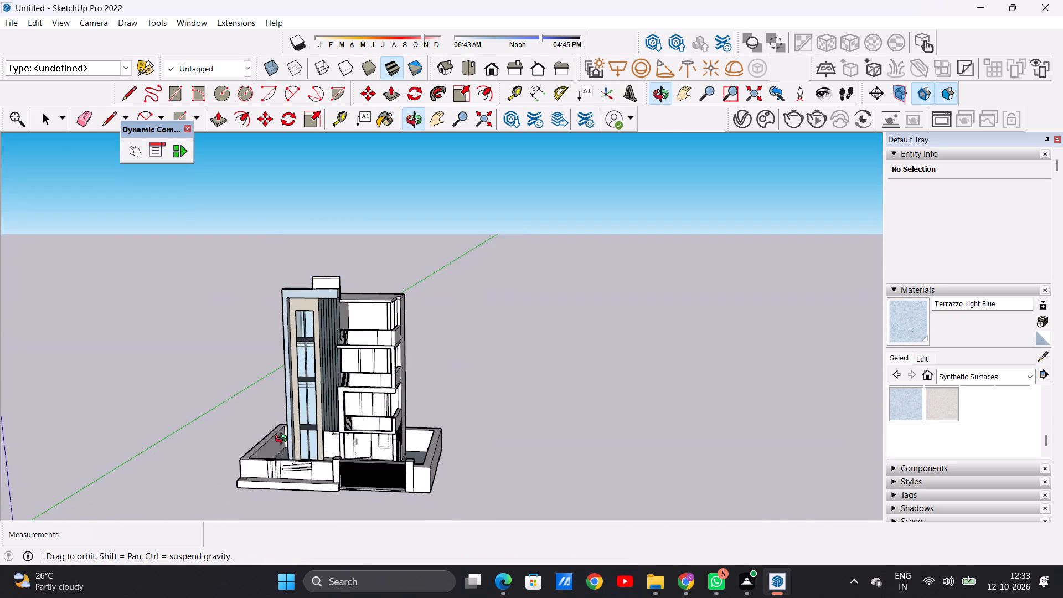
middle_click_drag(283, 440, 266, 482)
scroll(357, 279, "up", 20)
scroll(357, 279, "up", 2)
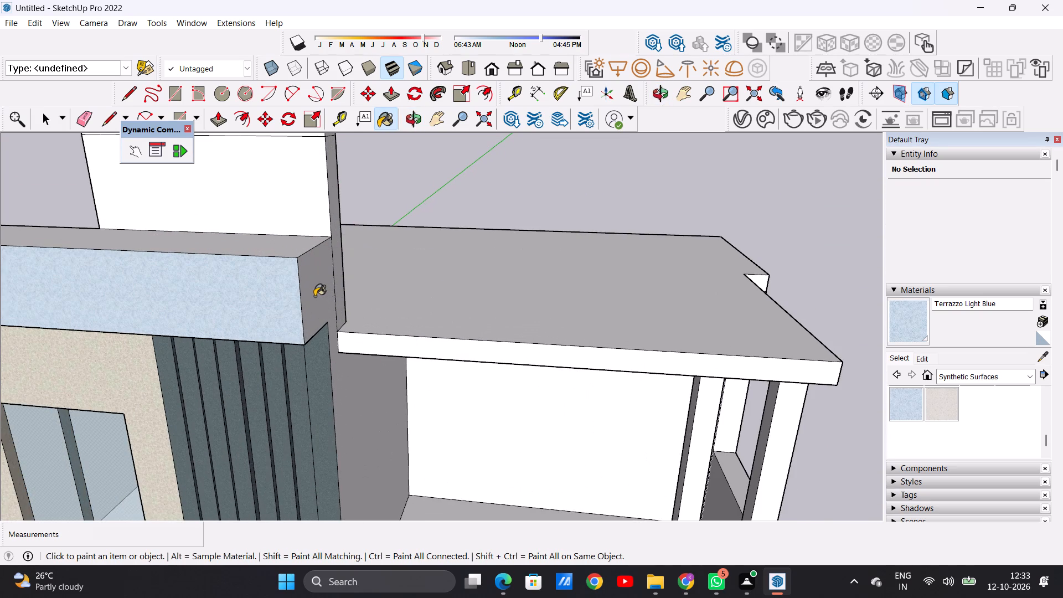
left_click(314, 296)
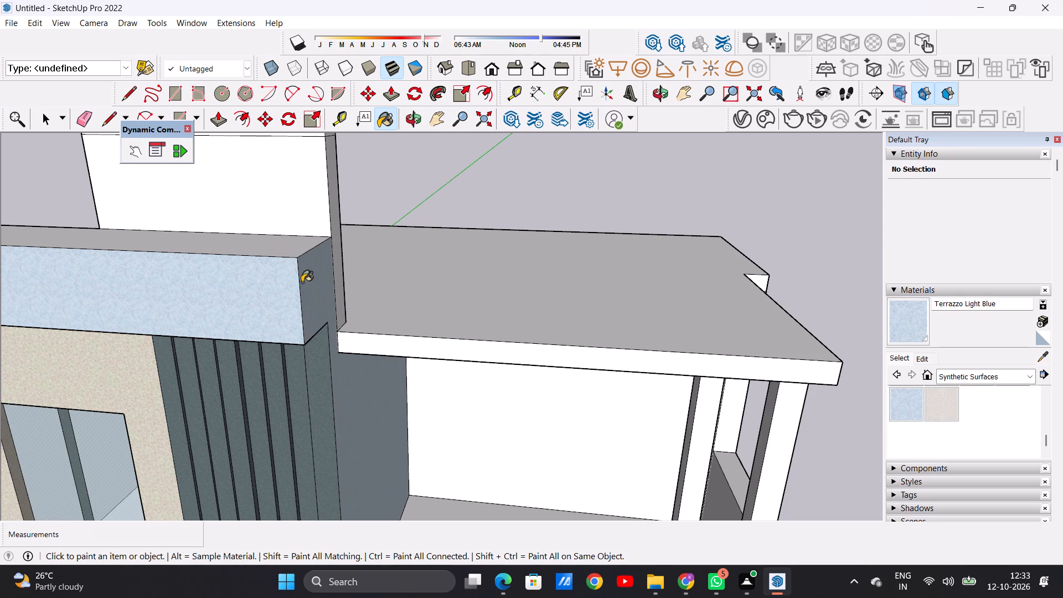
left_click(247, 240)
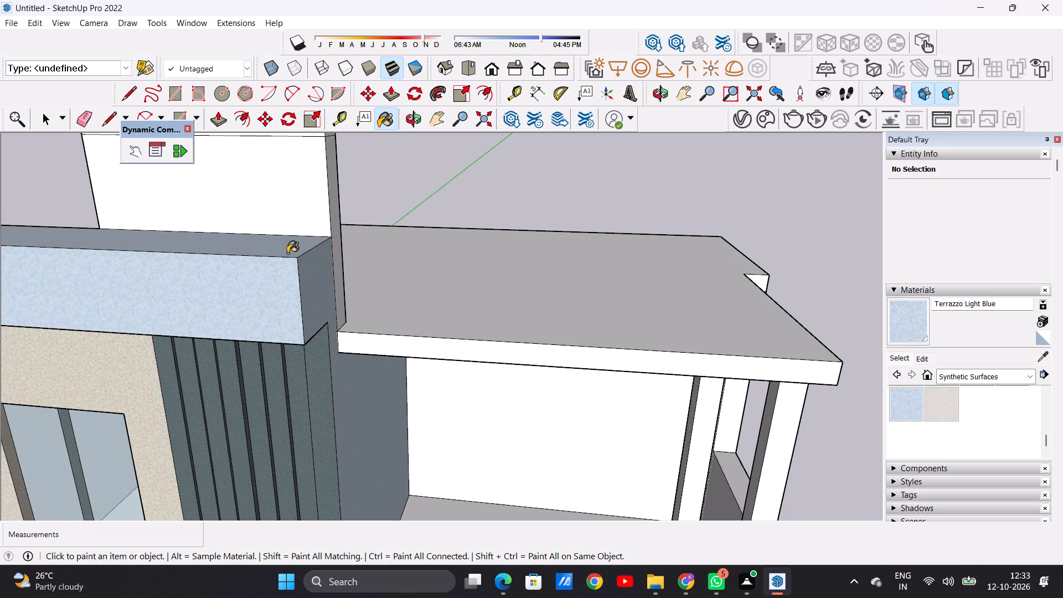
scroll(288, 253, "up", 8)
key("space")
Examine the painted tower frame, window surround and flutes against the white balconies from the front, side and above.
scroll(357, 354, "down", 18)
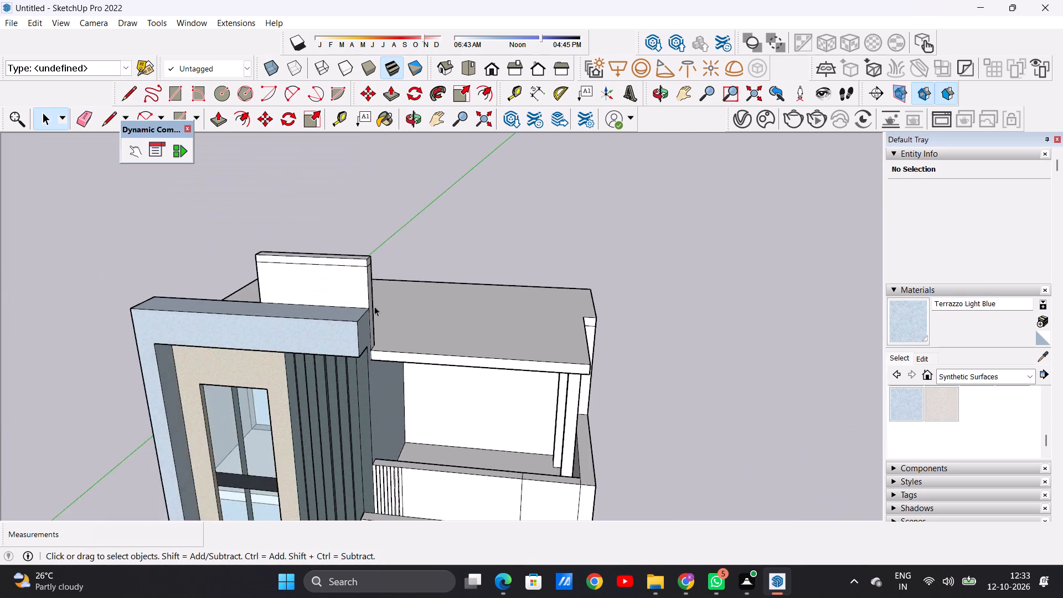
scroll(374, 306, "down", 3)
middle_click_drag(370, 398, 386, 367)
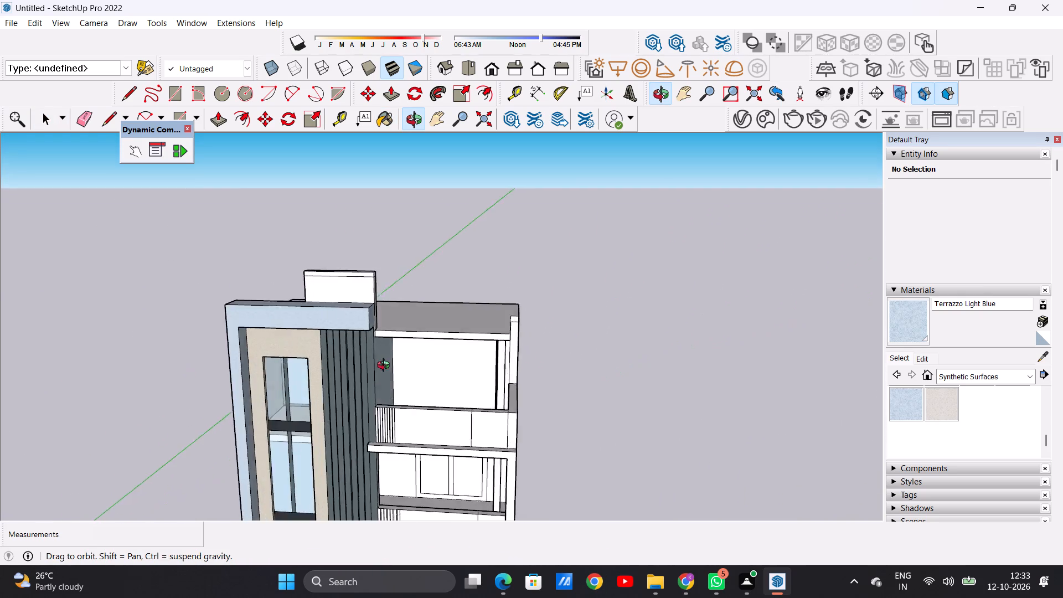
middle_click_drag(386, 367, 392, 326)
scroll(403, 372, "down", 12)
scroll(386, 421, "up", 1)
scroll(388, 421, "down", 1)
scroll(390, 425, "up", 6)
scroll(346, 393, "up", 4)
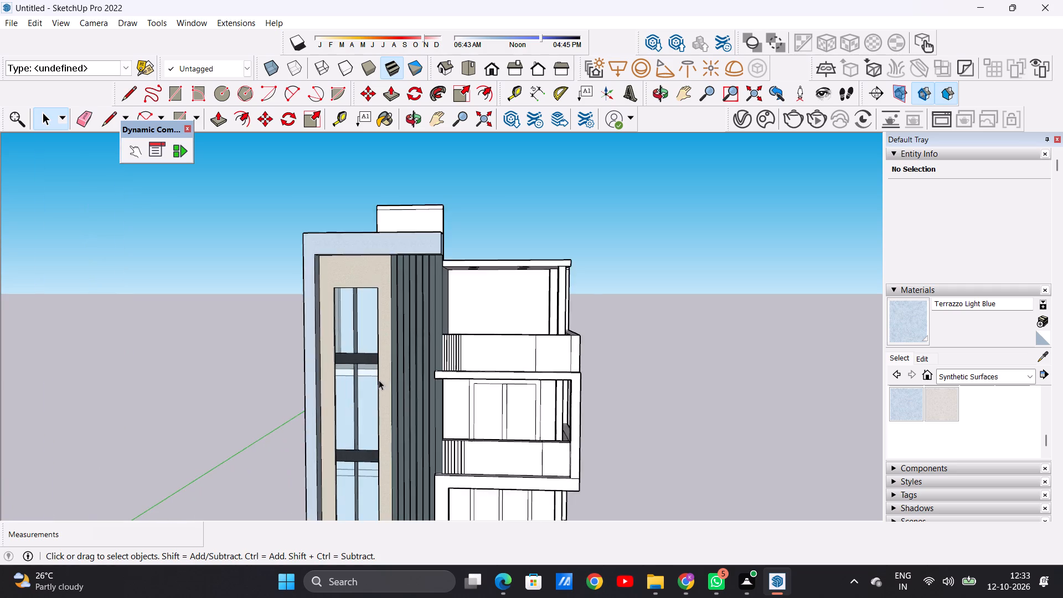
scroll(379, 380, "up", 1)
middle_click_drag(378, 380, 367, 410)
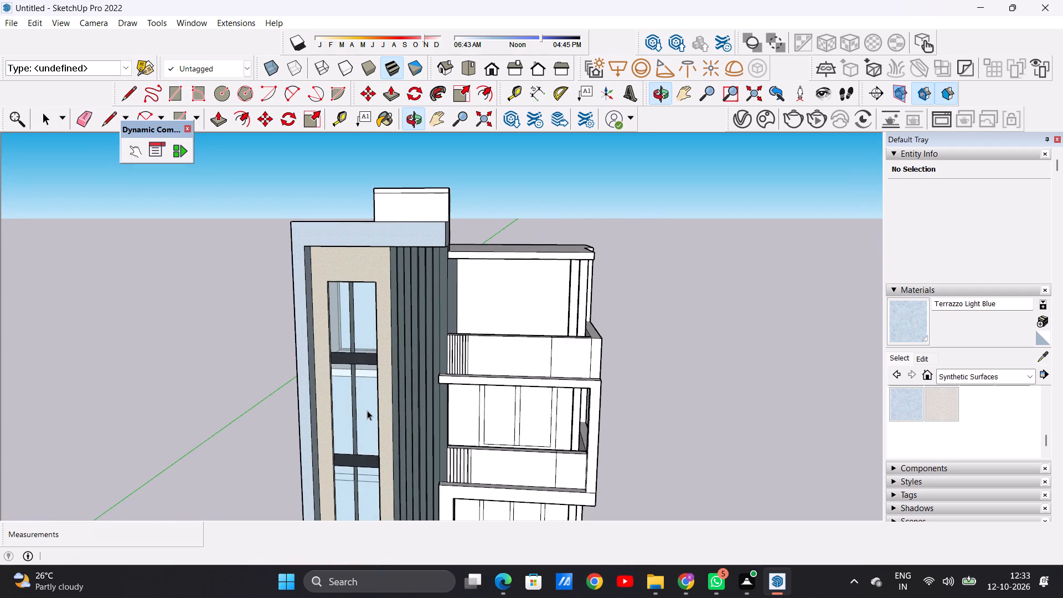
scroll(367, 410, "down", 4)
scroll(327, 344, "up", 8)
scroll(387, 326, "down", 5)
middle_click_drag(344, 364, 359, 309)
scroll(354, 343, "down", 7)
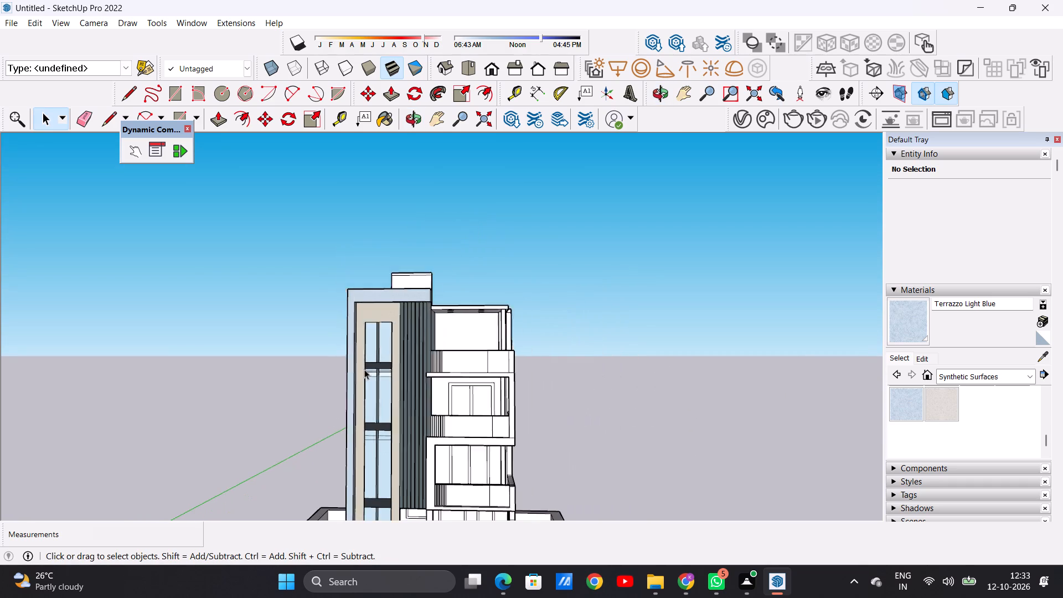
scroll(364, 369, "down", 2)
scroll(358, 450, "up", 7)
middle_click_drag(355, 440, 179, 491)
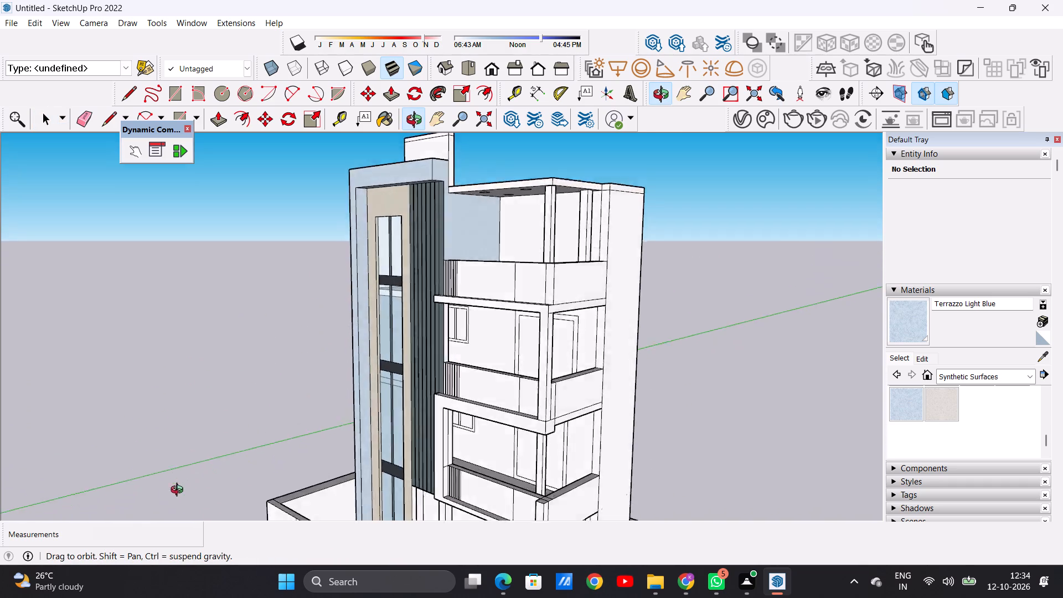
middle_click_drag(179, 491, 352, 545)
scroll(347, 429, "down", 8)
scroll(386, 321, "up", 1)
scroll(386, 321, "down", 1)
scroll(386, 321, "up", 6)
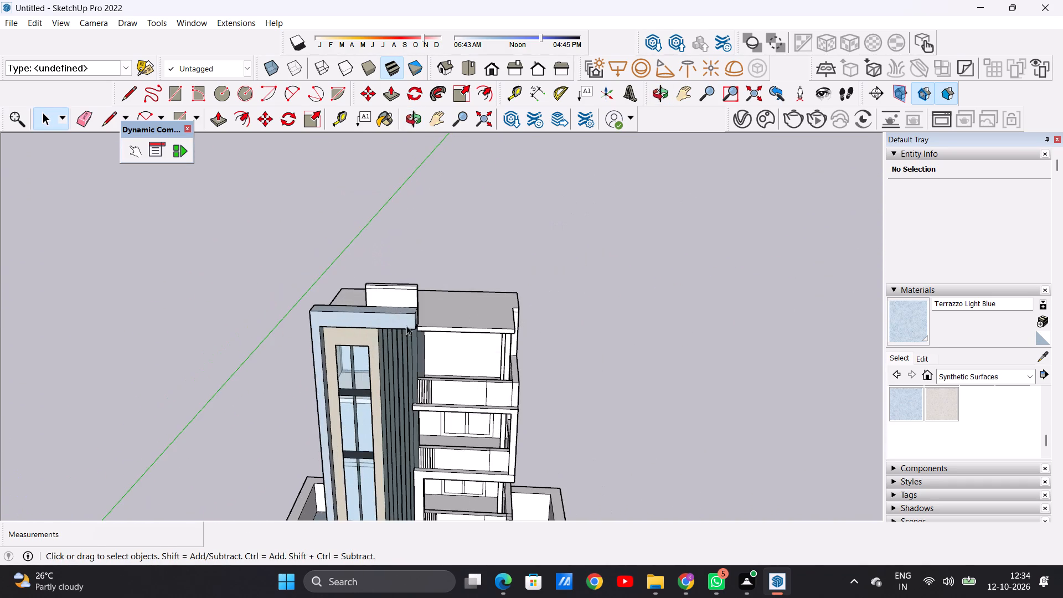
middle_click_drag(406, 326, 429, 315)
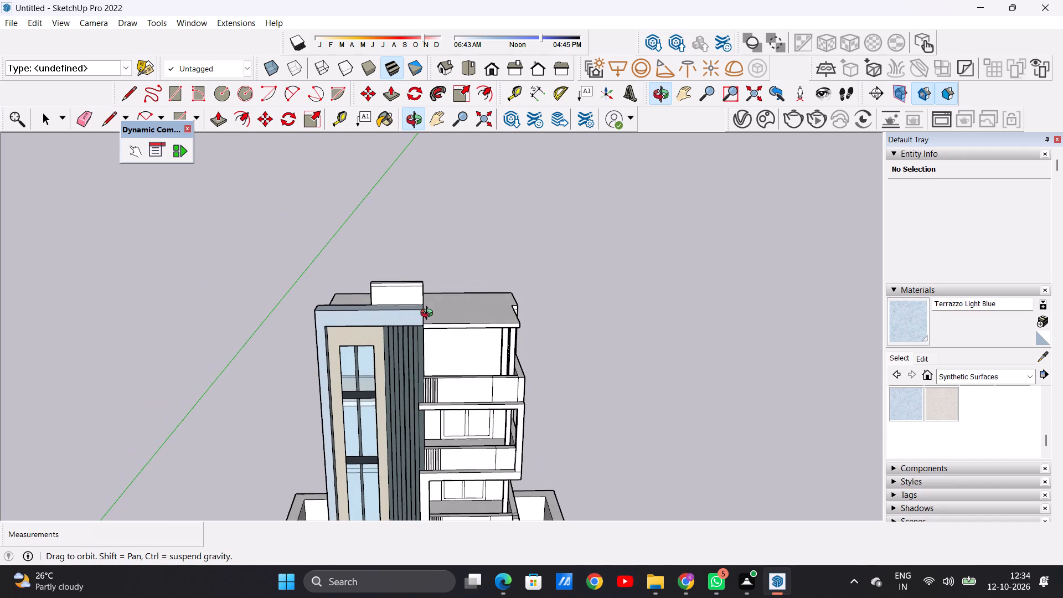
middle_click_drag(429, 315, 424, 310)
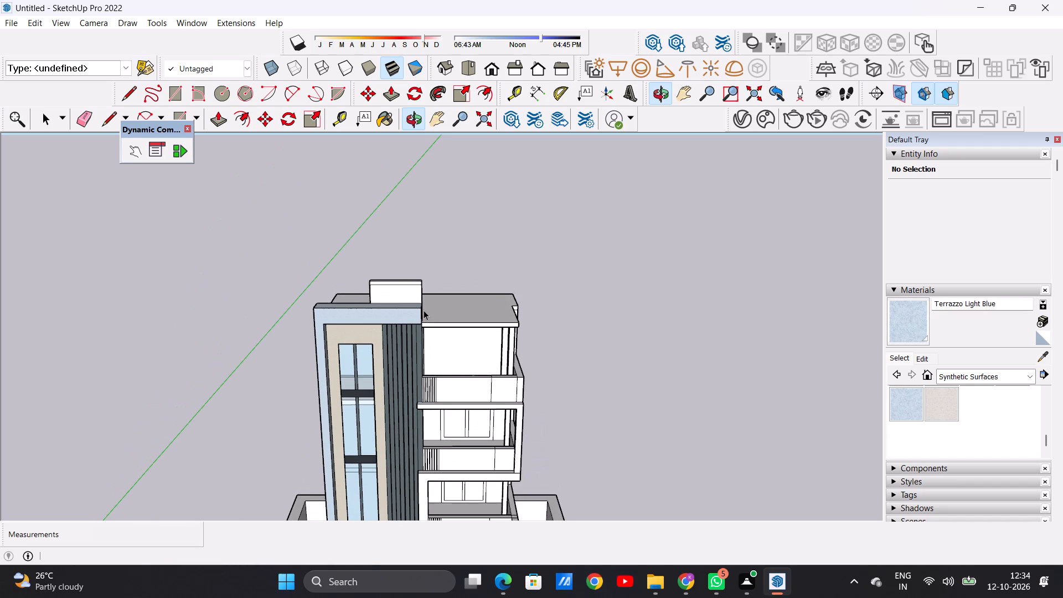
Examine the tower's light blue outer frame against the rest of the façade from the side, above and front.
scroll(423, 310, "down", 1)
scroll(396, 300, "up", 7)
middle_click_drag(423, 350, 199, 344)
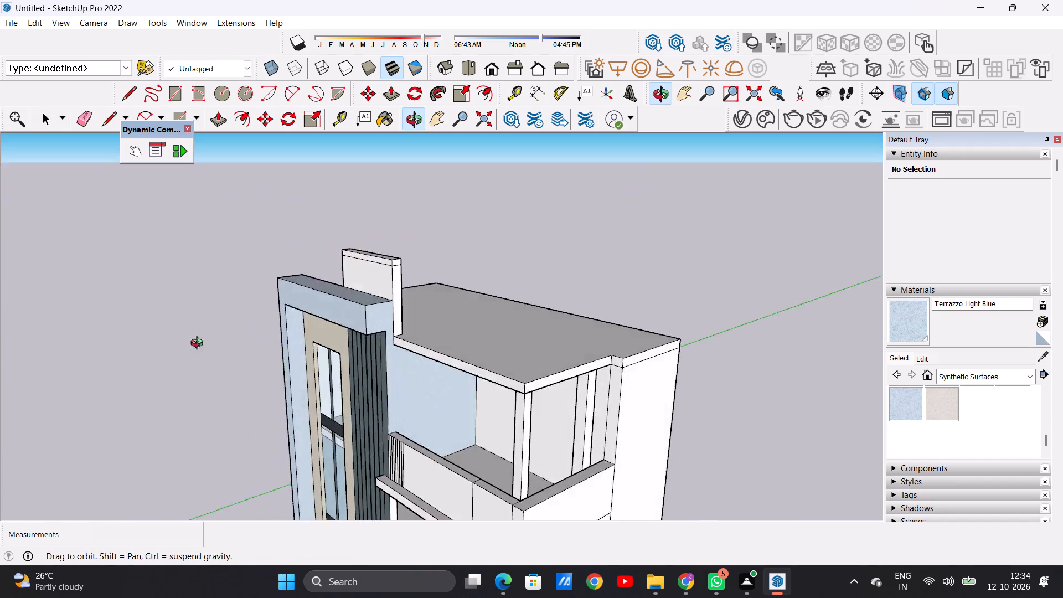
middle_click_drag(199, 344, 330, 361)
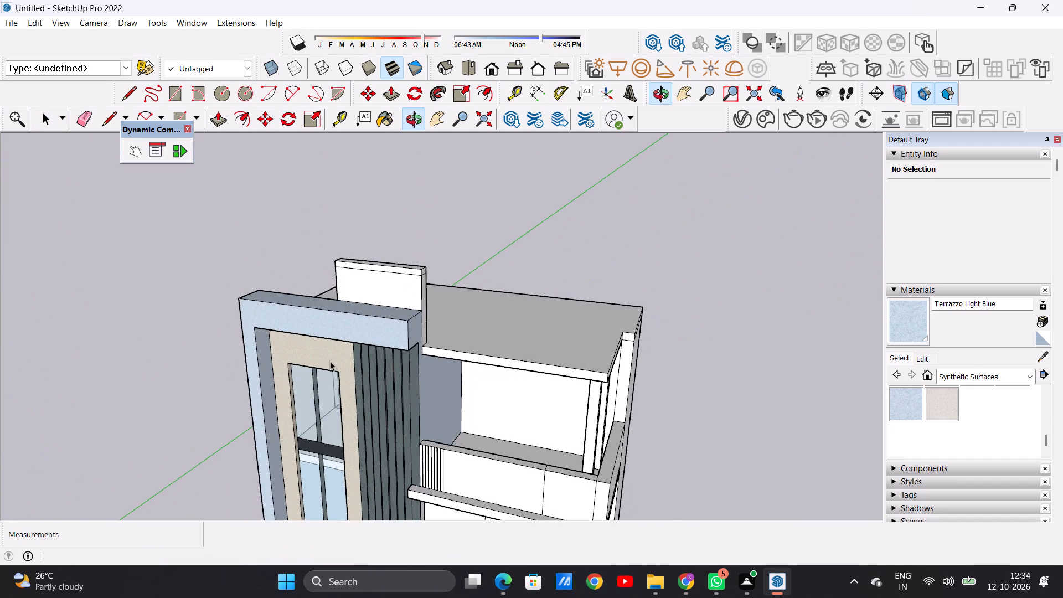
scroll(330, 361, "down", 2)
scroll(329, 332, "up", 2)
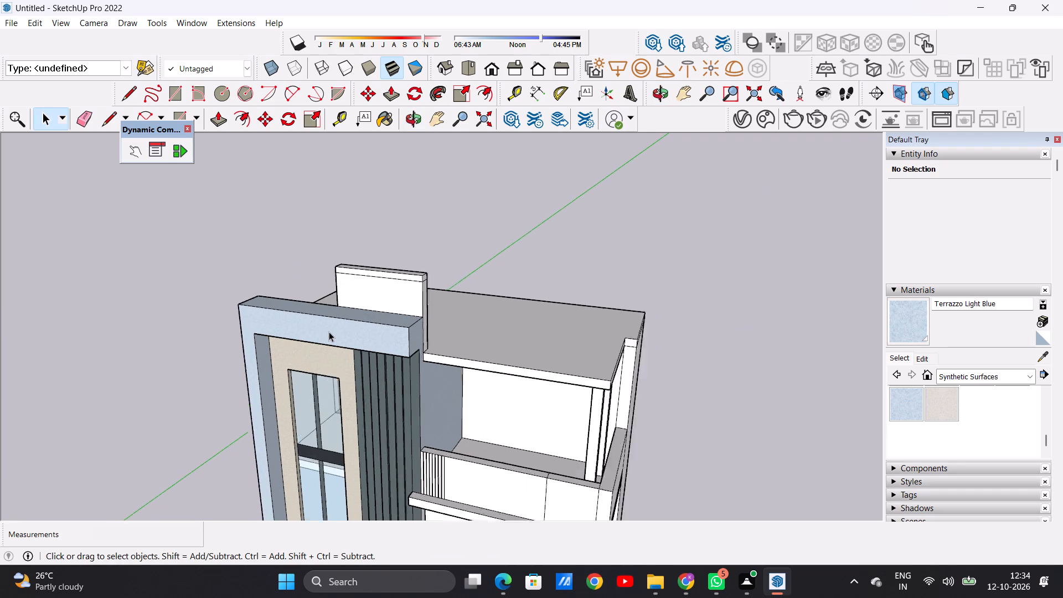
scroll(329, 332, "up", 3)
scroll(357, 338, "down", 5)
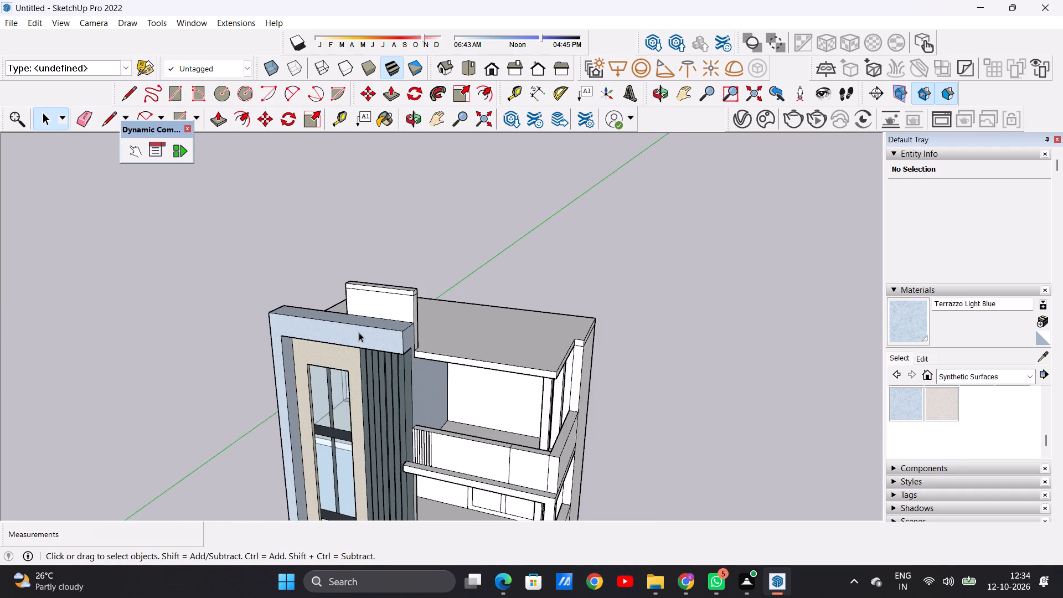
scroll(359, 332, "down", 5)
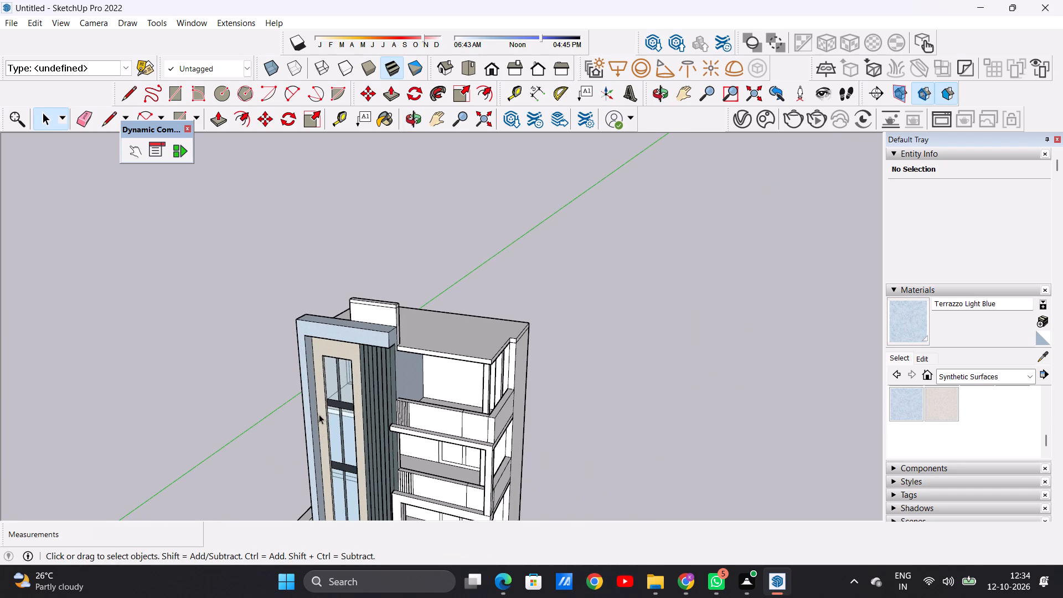
middle_click_drag(319, 414, 391, 366)
scroll(347, 363, "down", 11)
scroll(339, 459, "up", 2)
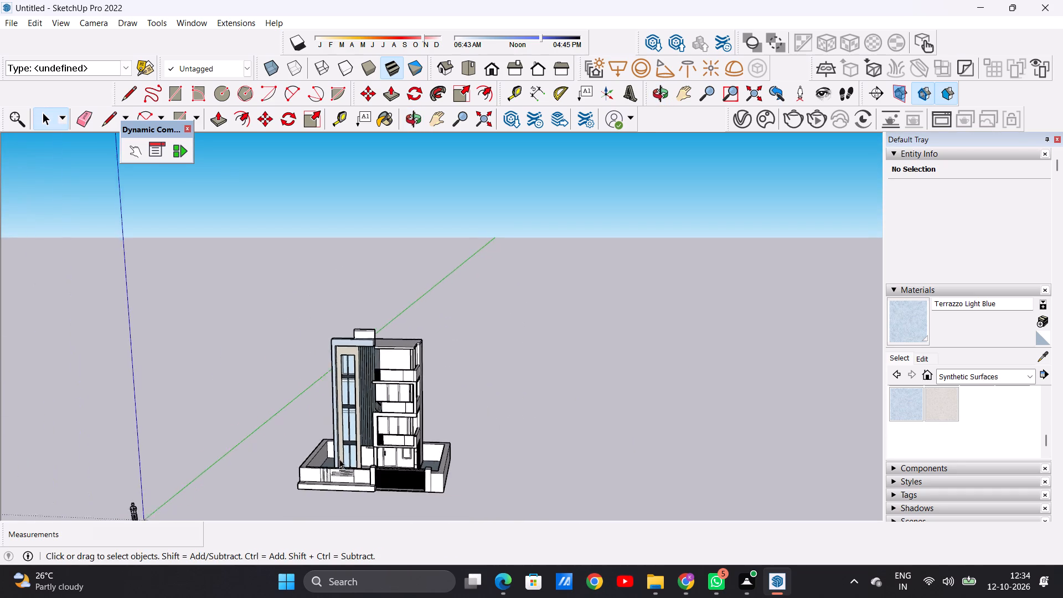
Repaint the outer frame's front face and inner vertical reveal with Terrazzo Tile Light from Synthetic Surfaces.
scroll(339, 459, "up", 12)
scroll(334, 399, "up", 2)
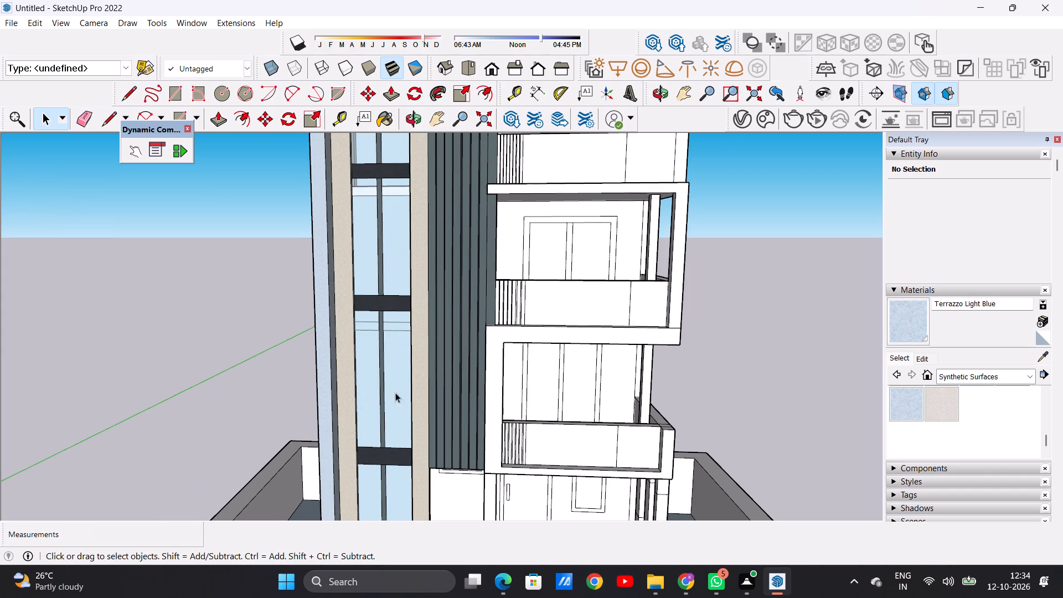
left_click(937, 405)
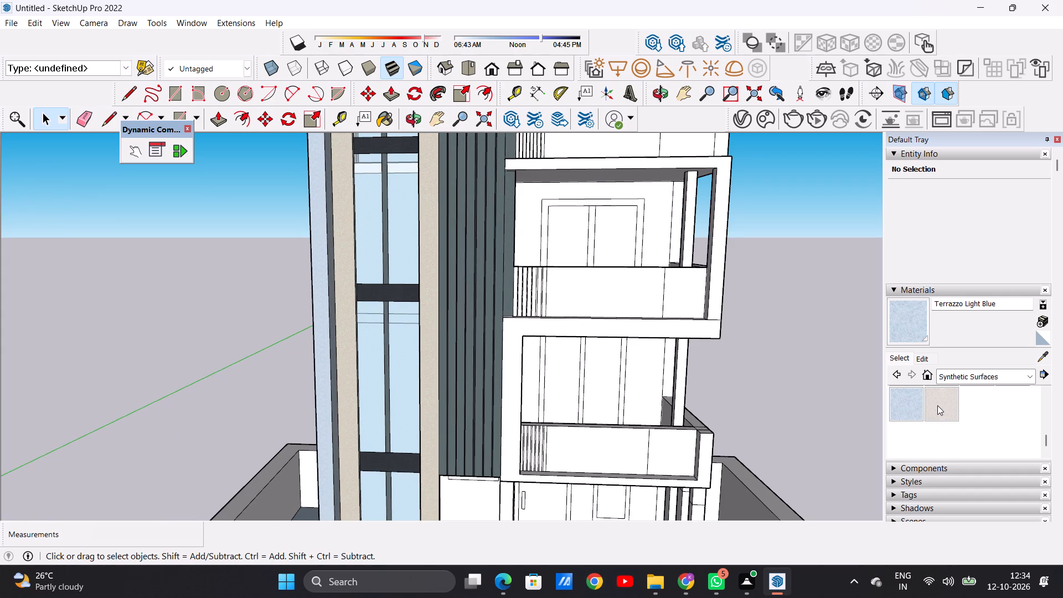
left_click(326, 367)
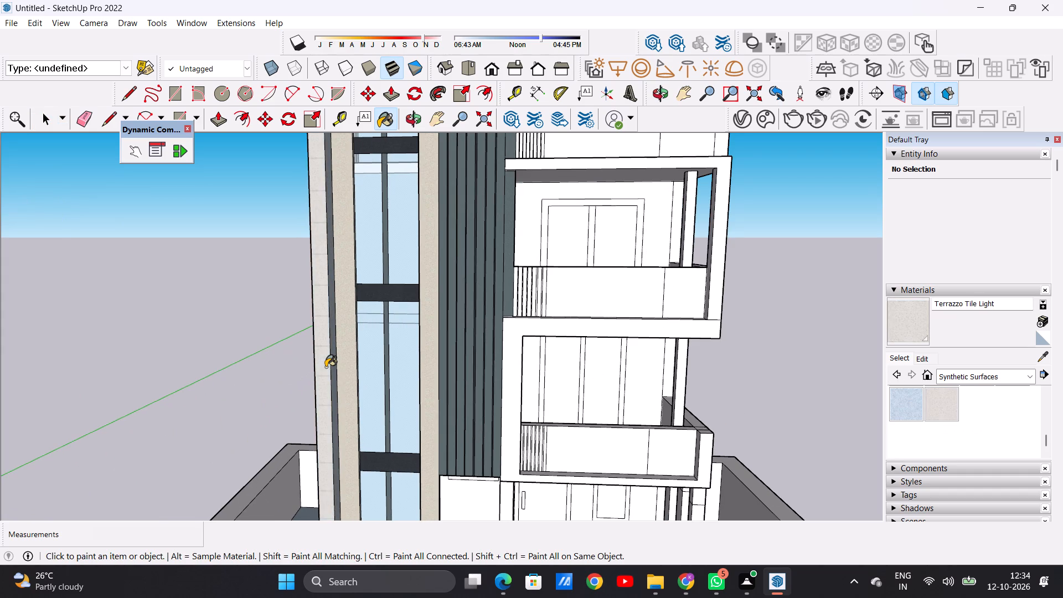
middle_click_drag(345, 373, 240, 400)
scroll(302, 357, "up", 7)
left_click(378, 336)
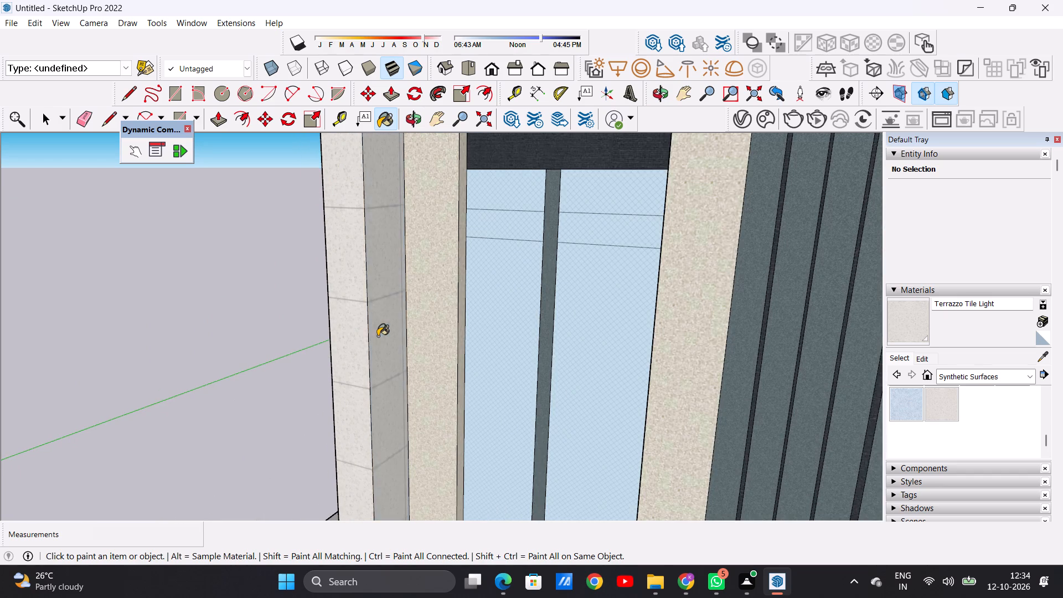
Repaint the top surface, end face and underside of the outer frame's top band with Terrazzo Tile Light.
scroll(306, 390, "down", 20)
scroll(306, 390, "down", 1)
scroll(325, 261, "up", 12)
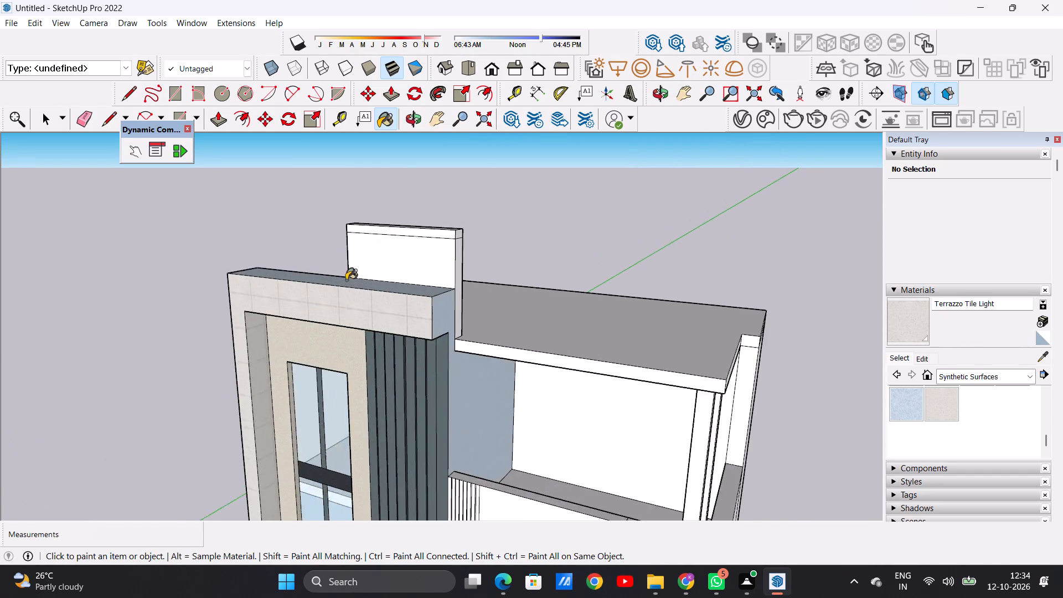
scroll(346, 280, "up", 7)
left_click(372, 279)
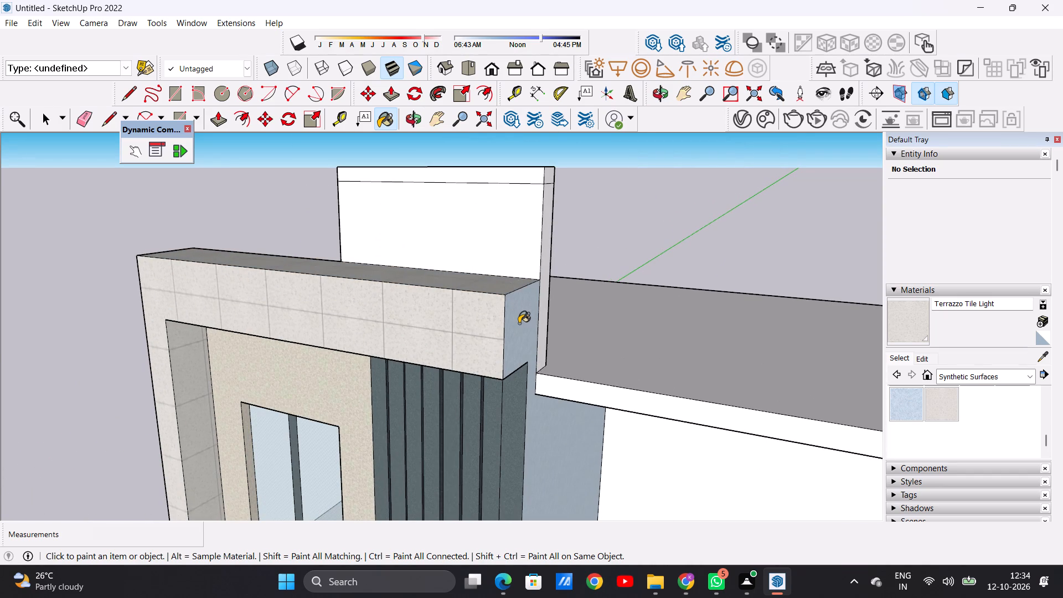
left_click(514, 323)
scroll(425, 331, "down", 7)
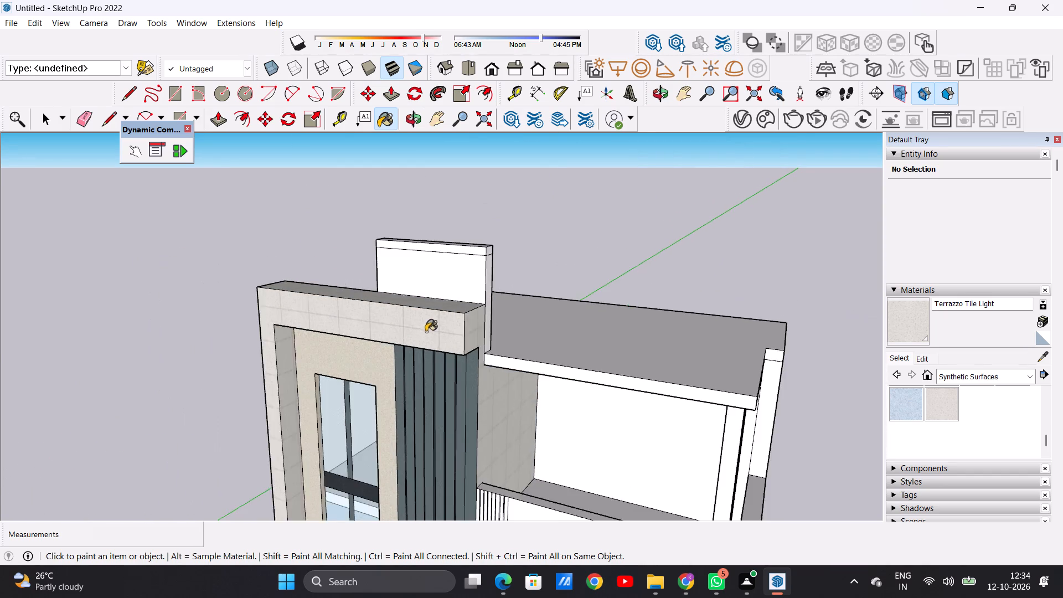
scroll(426, 332, "down", 7)
middle_click_drag(374, 411, 401, 262)
scroll(343, 337, "up", 1)
scroll(346, 337, "down", 1)
scroll(347, 337, "up", 14)
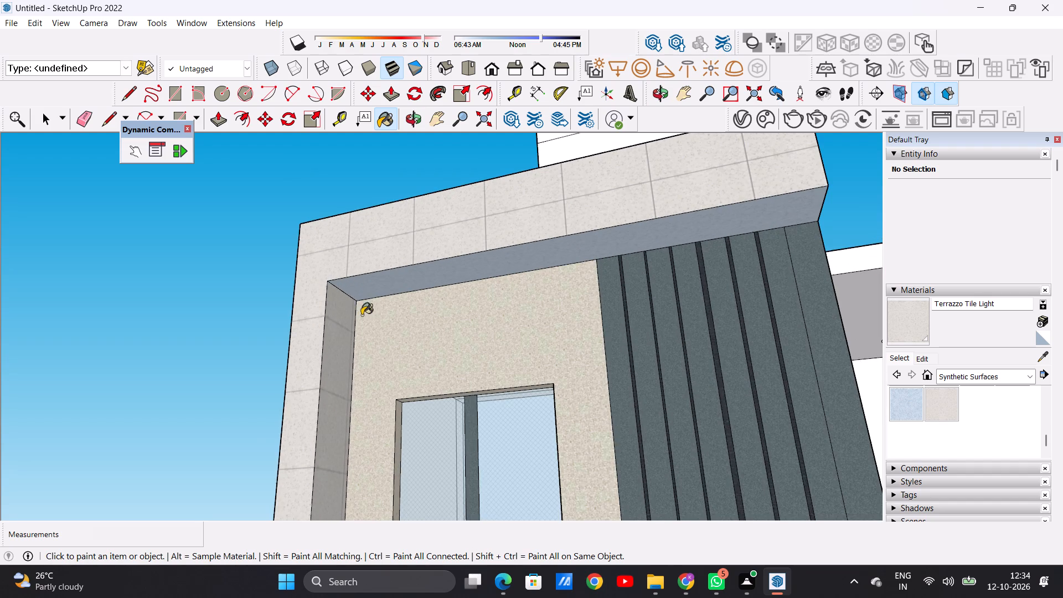
left_click(350, 283)
Examine the repainted outer frame together with the flutes, window surround and white balconies from the front.
scroll(332, 385, "down", 20)
scroll(332, 385, "down", 5)
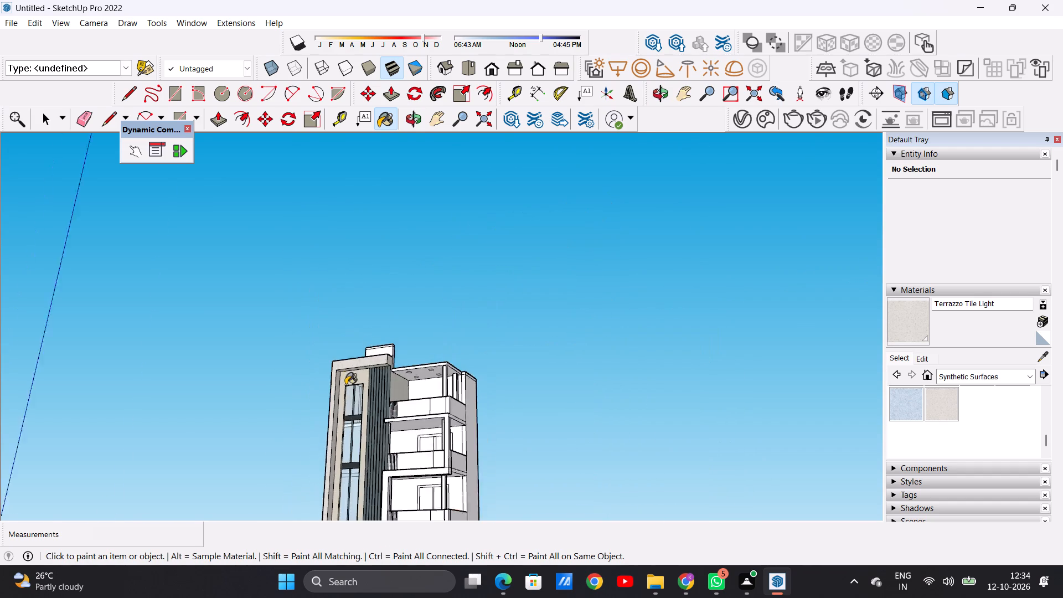
scroll(345, 385, "down", 7)
middle_click_drag(342, 410, 515, 471)
scroll(328, 420, "up", 8)
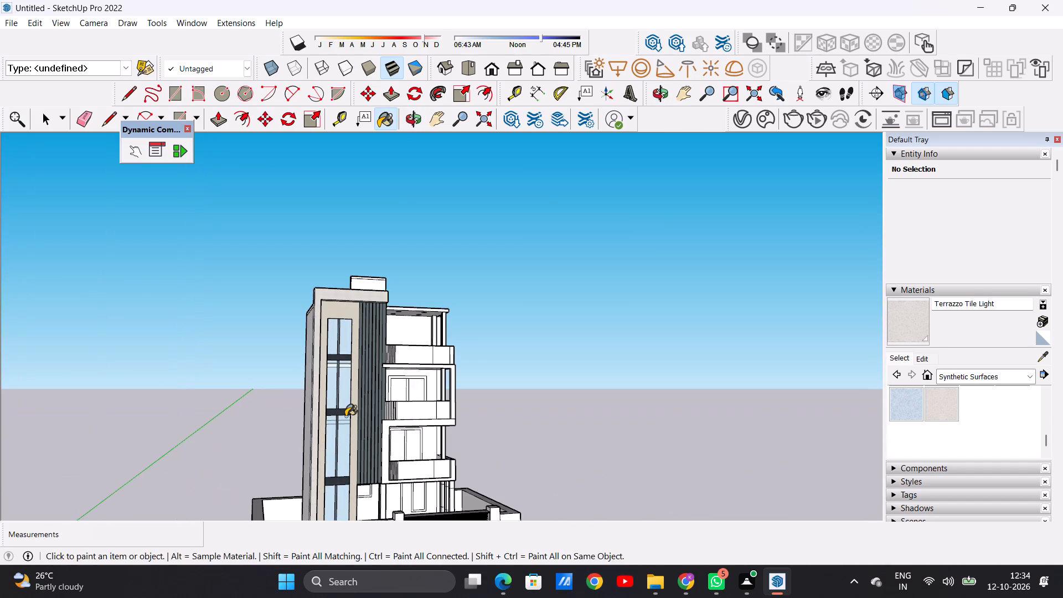
middle_click_drag(267, 437, 194, 467)
scroll(367, 295, "up", 7)
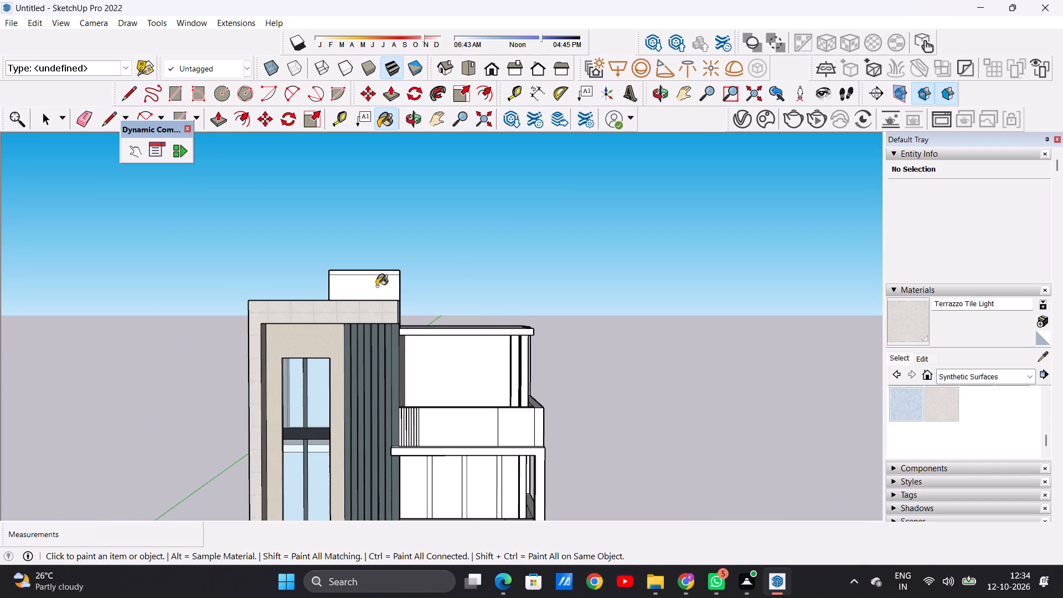
key("space")
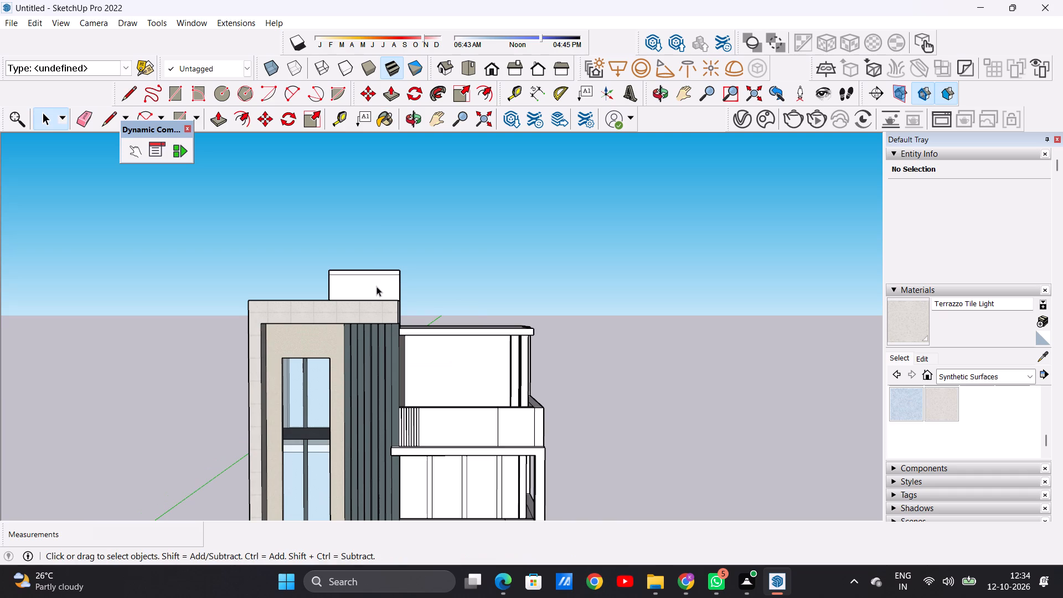
scroll(438, 364, "down", 6)
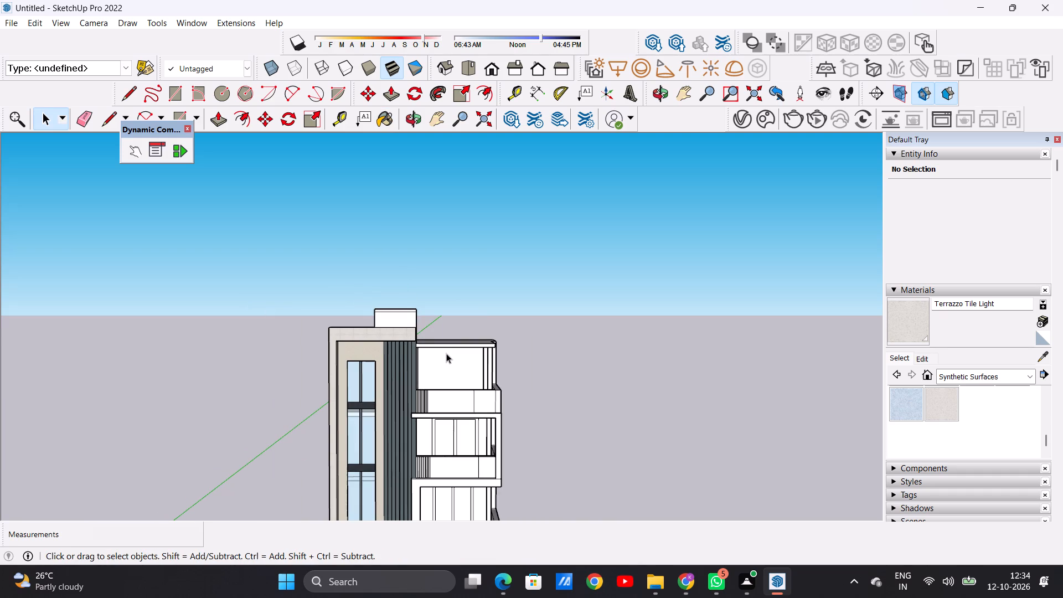
scroll(396, 356, "down", 5)
scroll(437, 482, "up", 7)
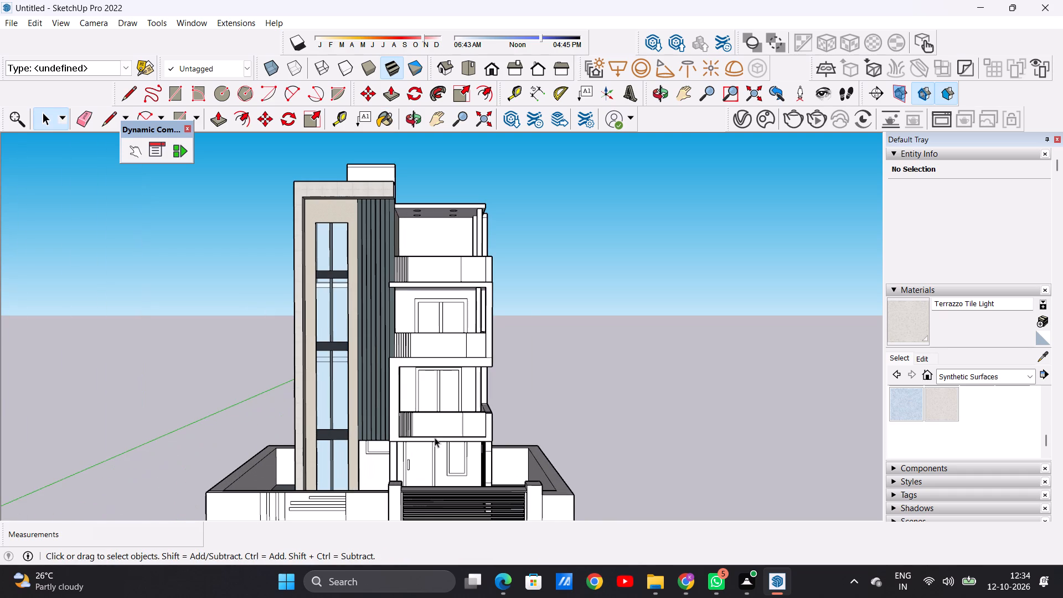
middle_click_drag(439, 419, 448, 408)
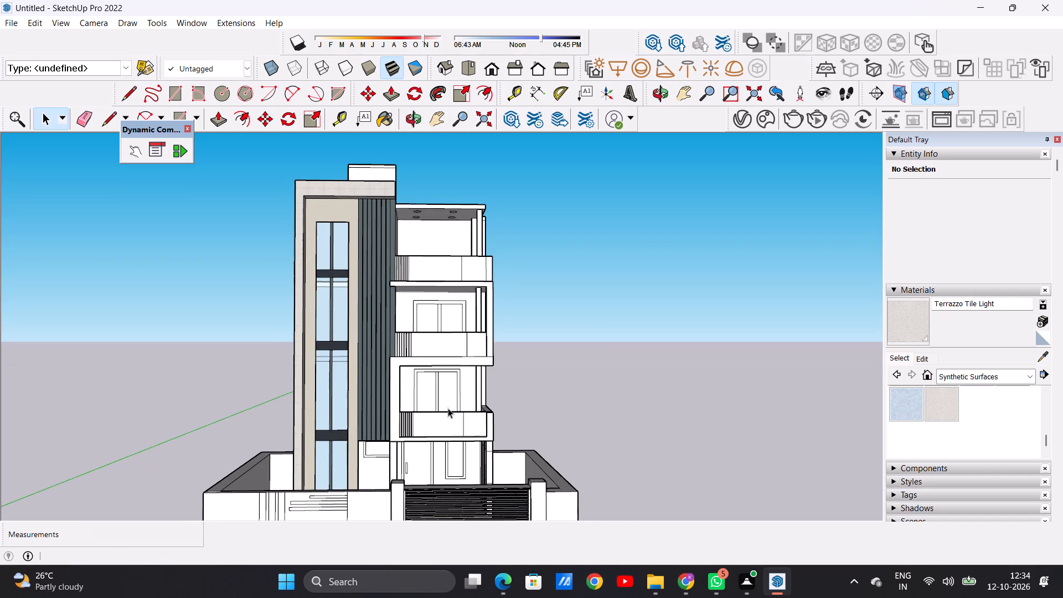
Paint the underside of the roof slab over the top-floor balcony with Wood Veneer 01 from the Wood collection.
scroll(443, 266, "up", 6)
middle_click_drag(416, 297, 378, 358)
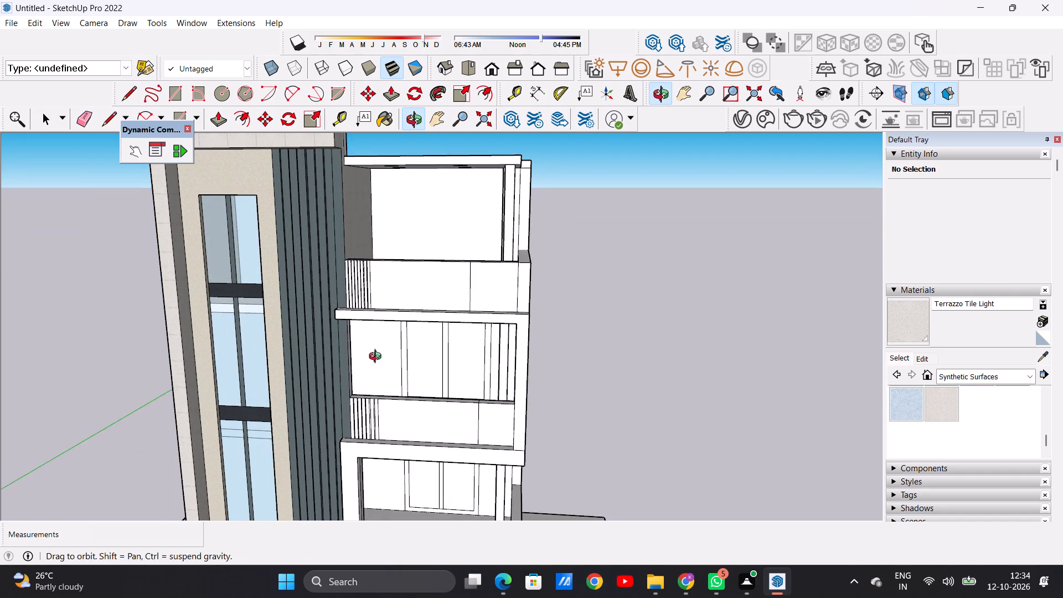
middle_click_drag(378, 358, 360, 218)
scroll(426, 172, "up", 6)
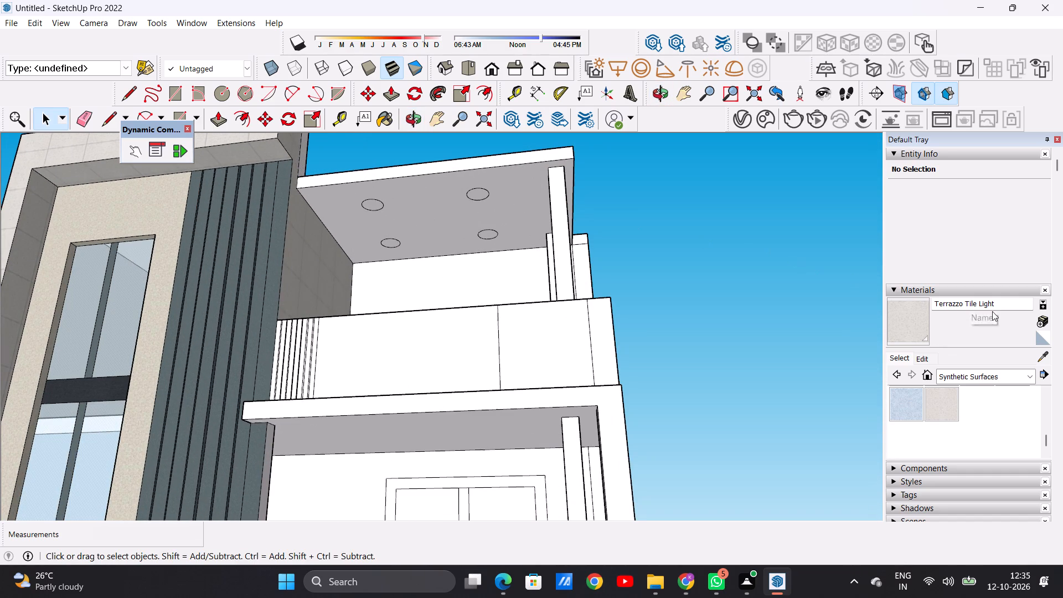
left_click(896, 357)
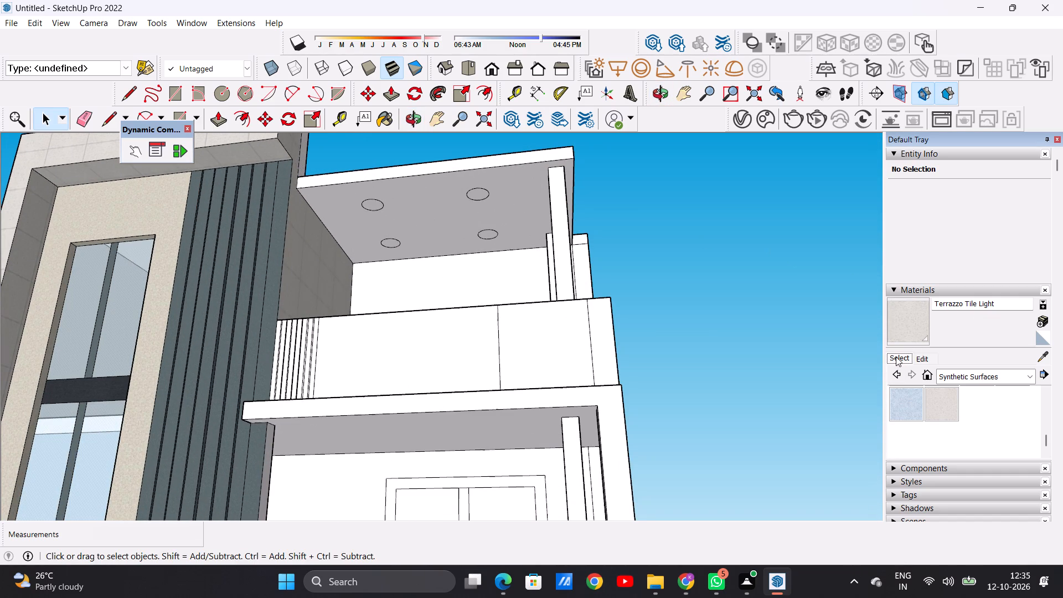
left_click(896, 357)
scroll(920, 398, "up", 2)
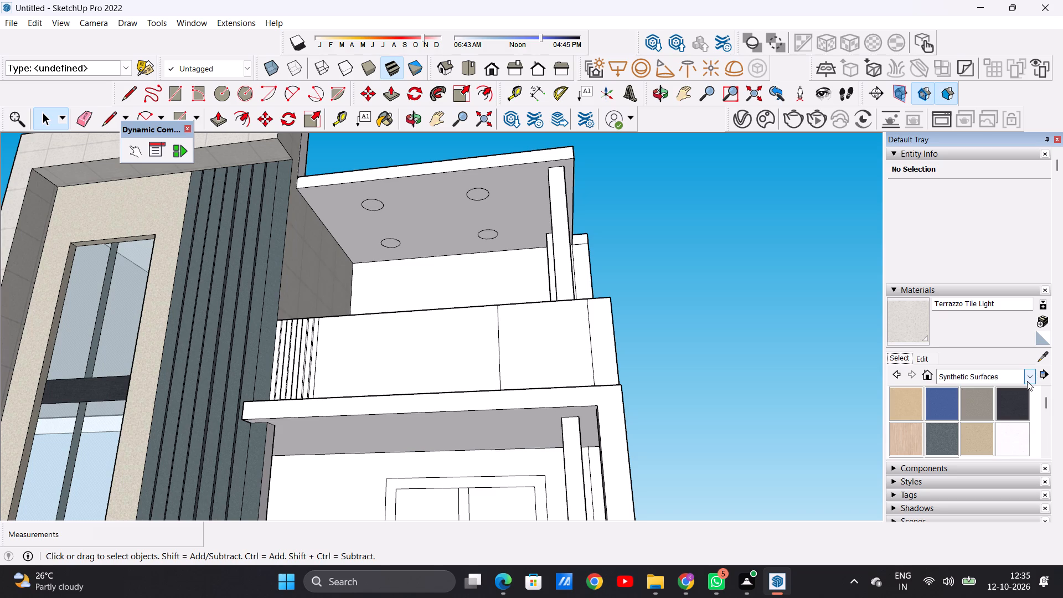
left_click(1027, 381)
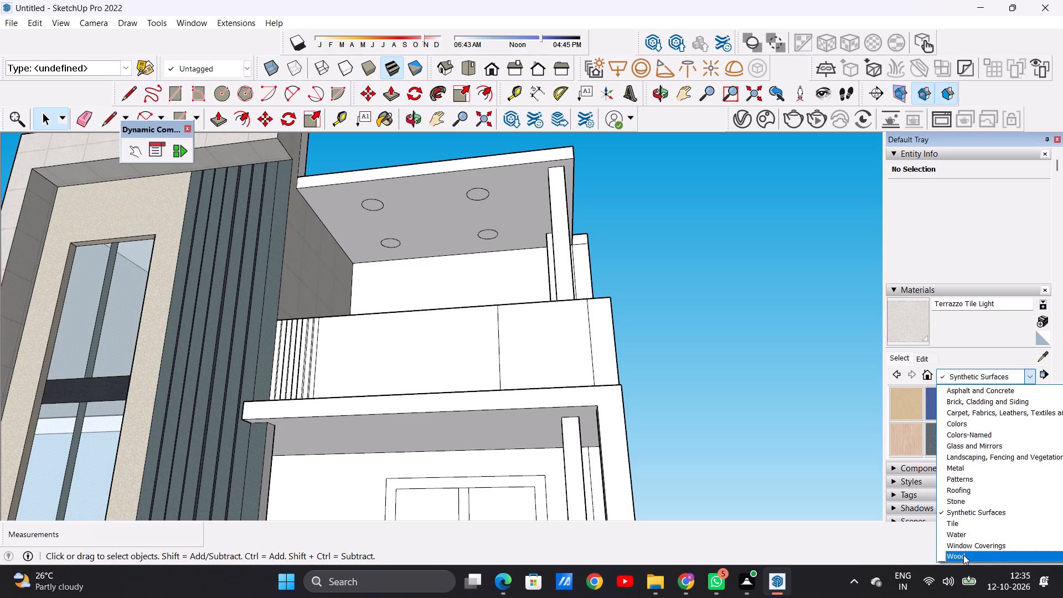
left_click(963, 555)
scroll(945, 421, "down", 1)
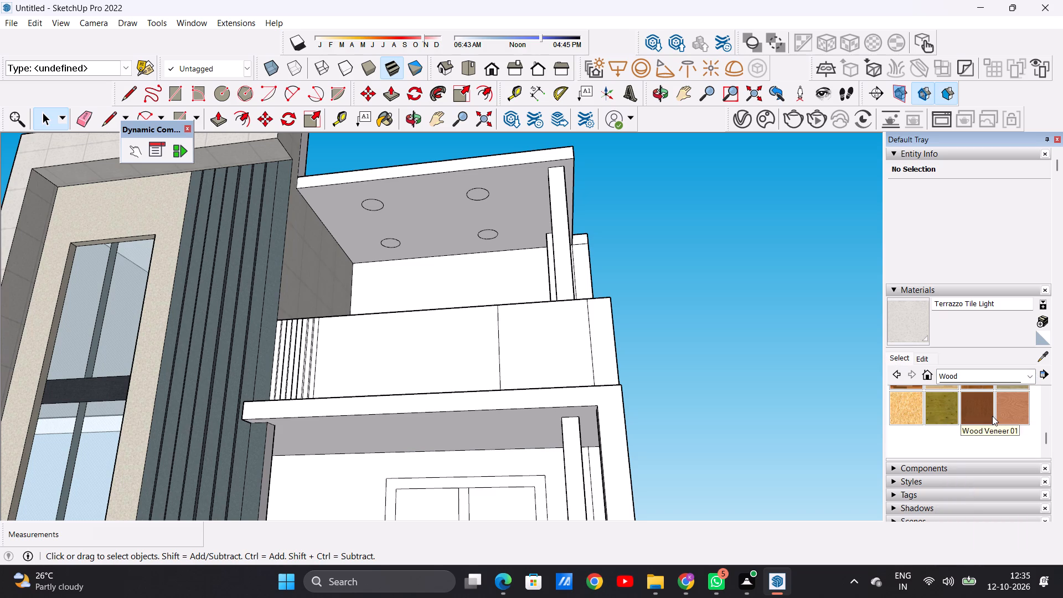
left_click(993, 414)
scroll(455, 207, "up", 4)
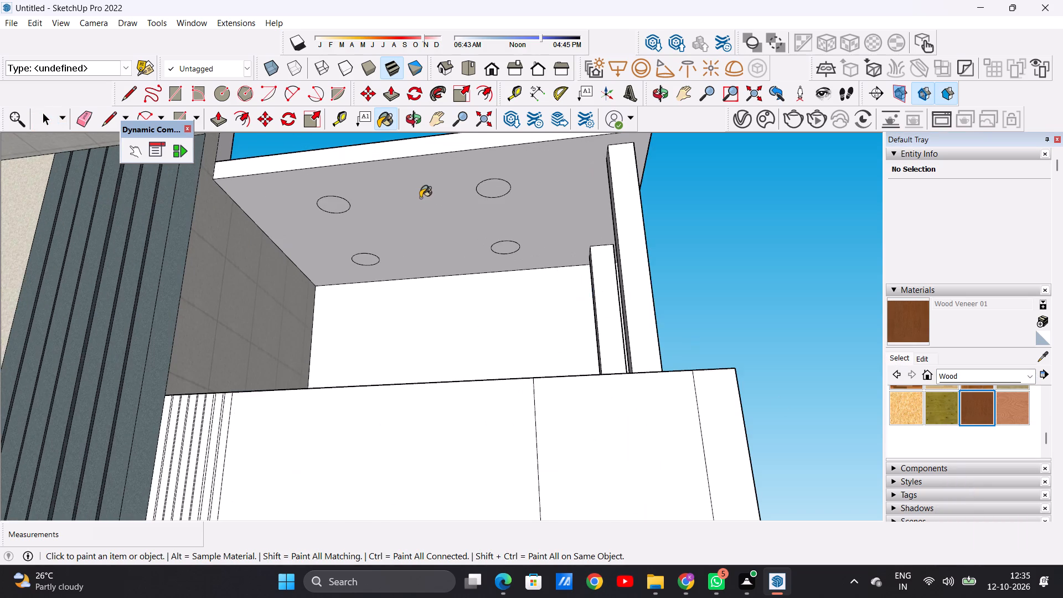
left_click(419, 198)
Paint the front and side edges of the roof slab over the top-floor balcony with Wood Veneer 01.
scroll(412, 230, "down", 6)
middle_click_drag(419, 224, 430, 316)
scroll(451, 216, "up", 6)
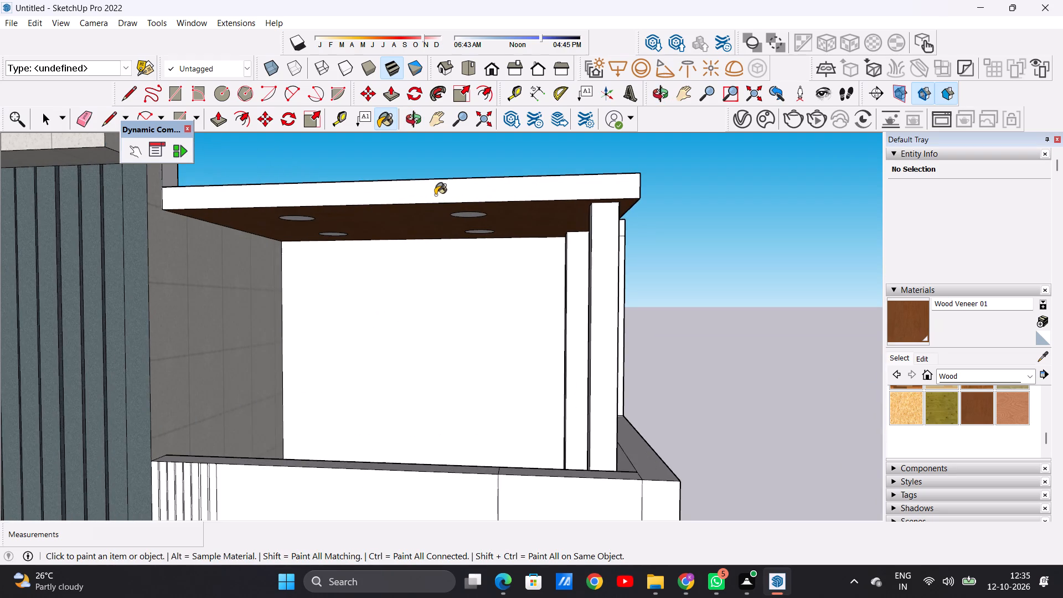
left_click(435, 195)
scroll(389, 281, "down", 10)
middle_click_drag(475, 273, 318, 316)
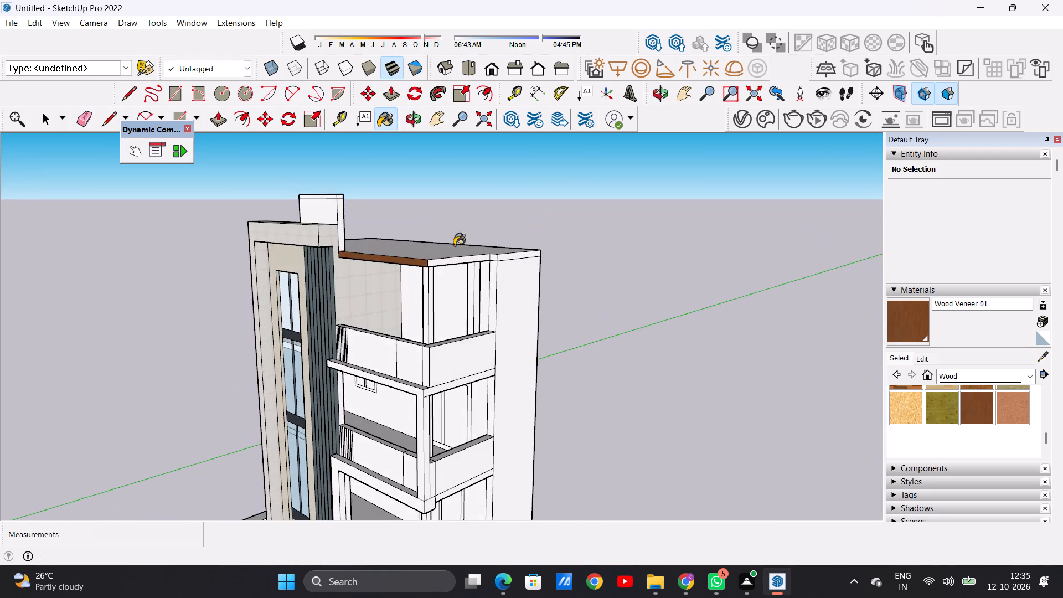
scroll(455, 246, "up", 12)
left_click(406, 269)
scroll(406, 275, "down", 7)
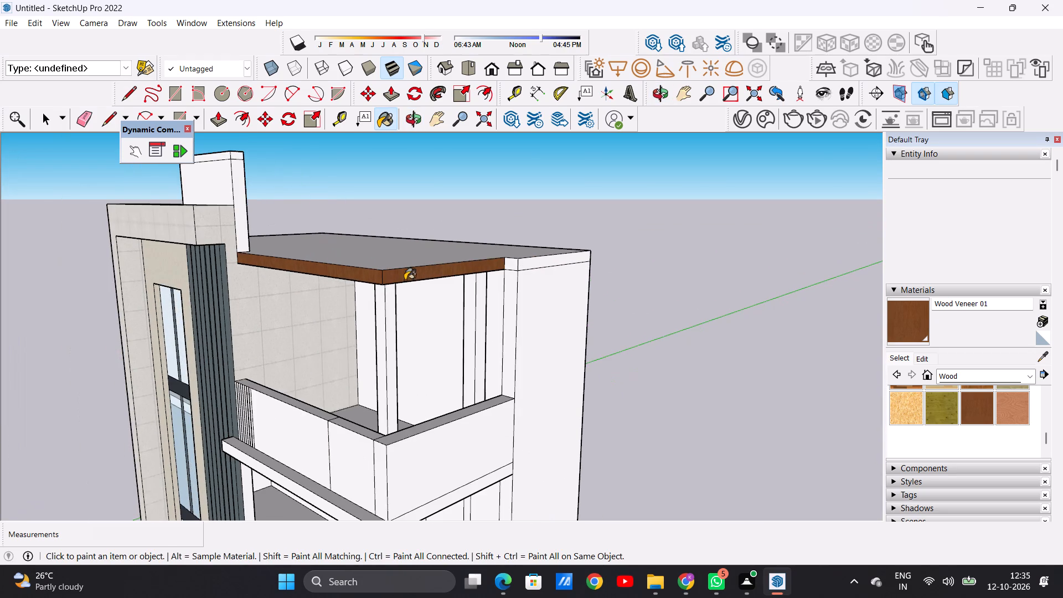
Examine the wood-veneered roof slab and the circular light outlines on its underside from below.
middle_click_drag(314, 287, 497, 203)
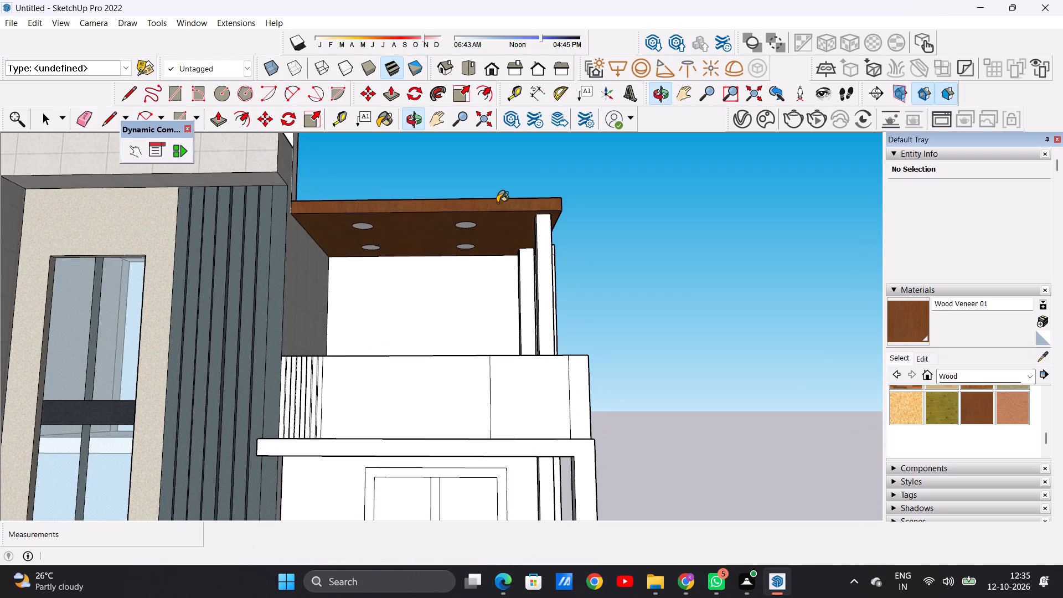
middle_click_drag(540, 235, 558, 239)
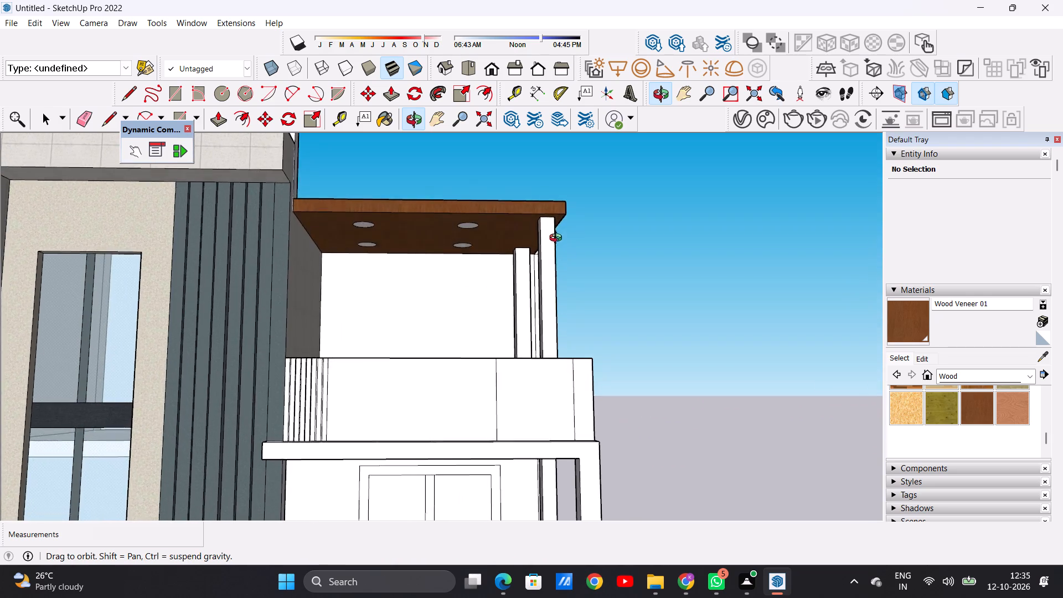
middle_click_drag(558, 239, 559, 230)
middle_click_drag(448, 253, 435, 231)
scroll(439, 223, "up", 7)
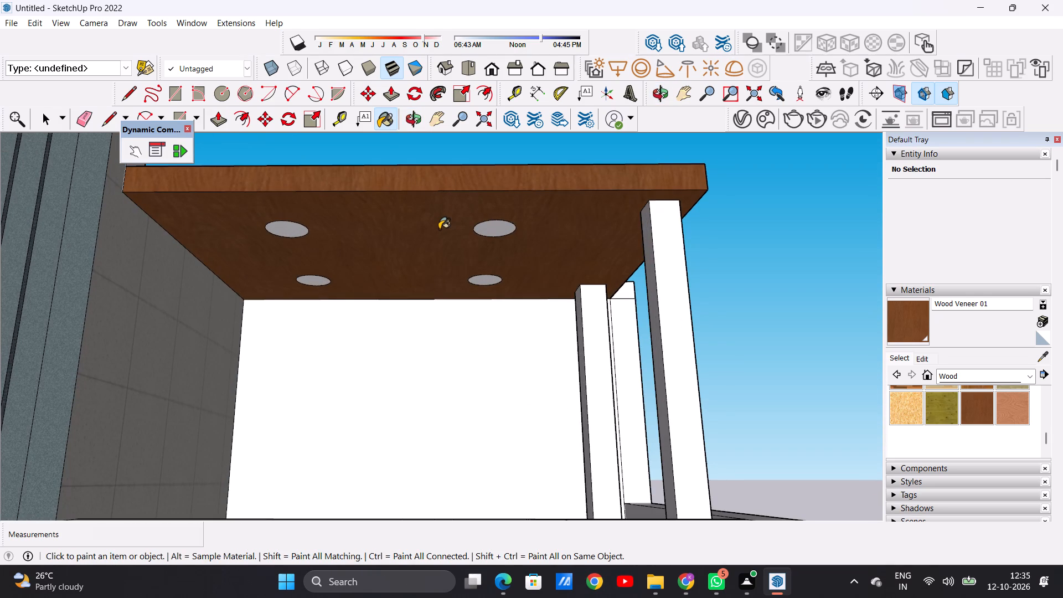
key("space")
scroll(477, 263, "down", 9)
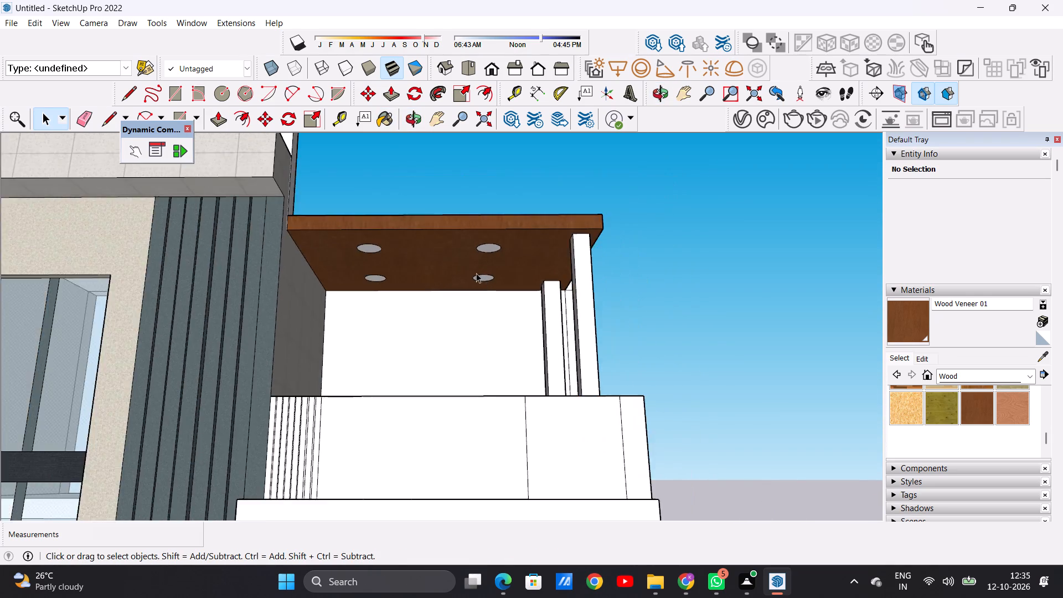
Paint the front face and upper band of the rooftop wall behind the tower frame with Formica Graystone from the Synthetic Surfaces collection.
scroll(476, 273, "down", 3)
middle_click_drag(464, 319, 475, 403)
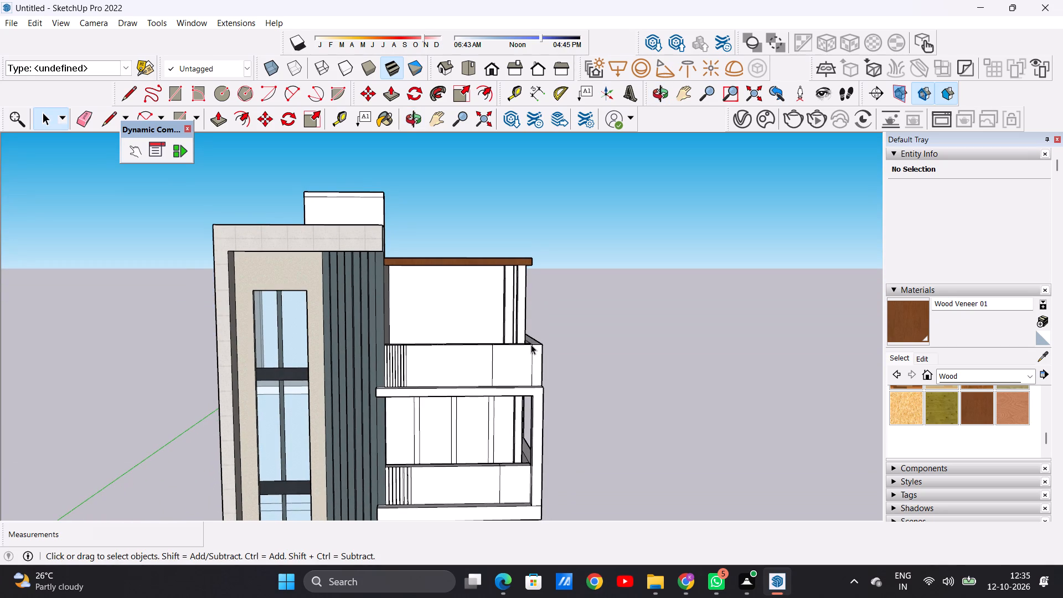
scroll(523, 300, "down", 9)
scroll(401, 300, "down", 2)
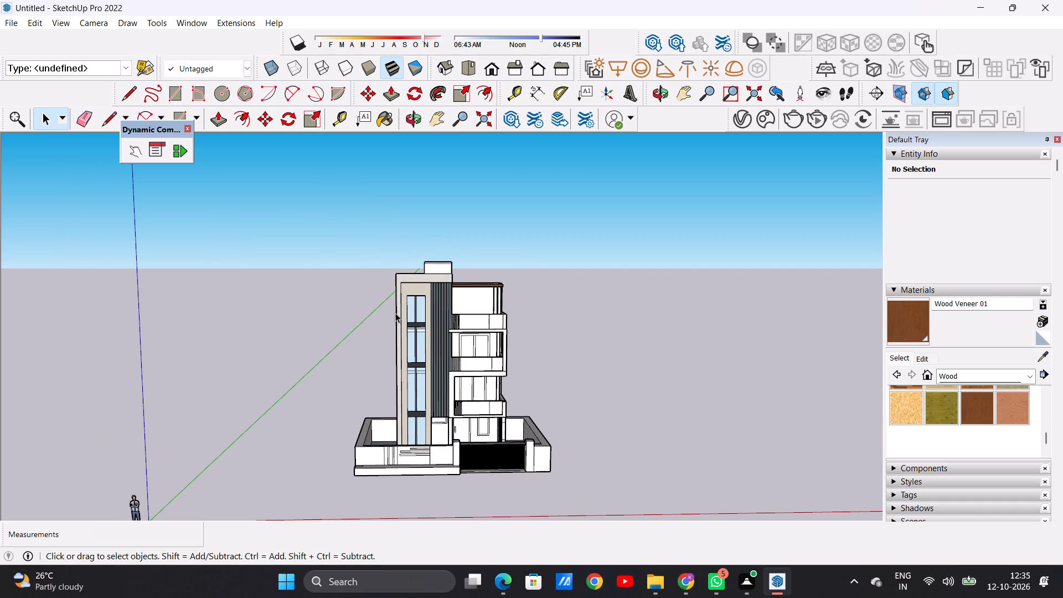
scroll(497, 289, "up", 6)
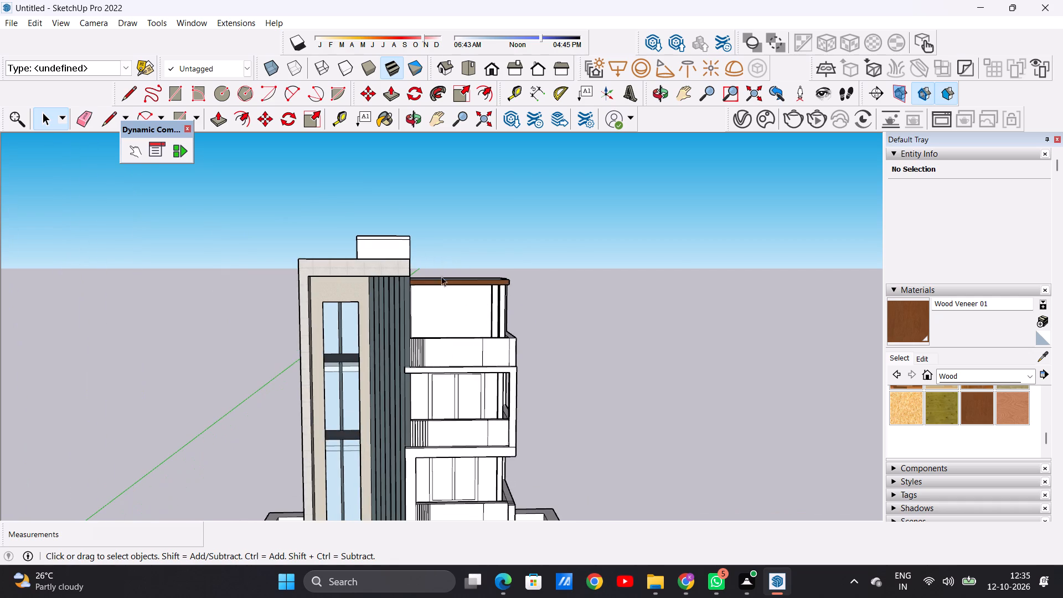
middle_click_drag(425, 272, 379, 306)
scroll(392, 252, "up", 6)
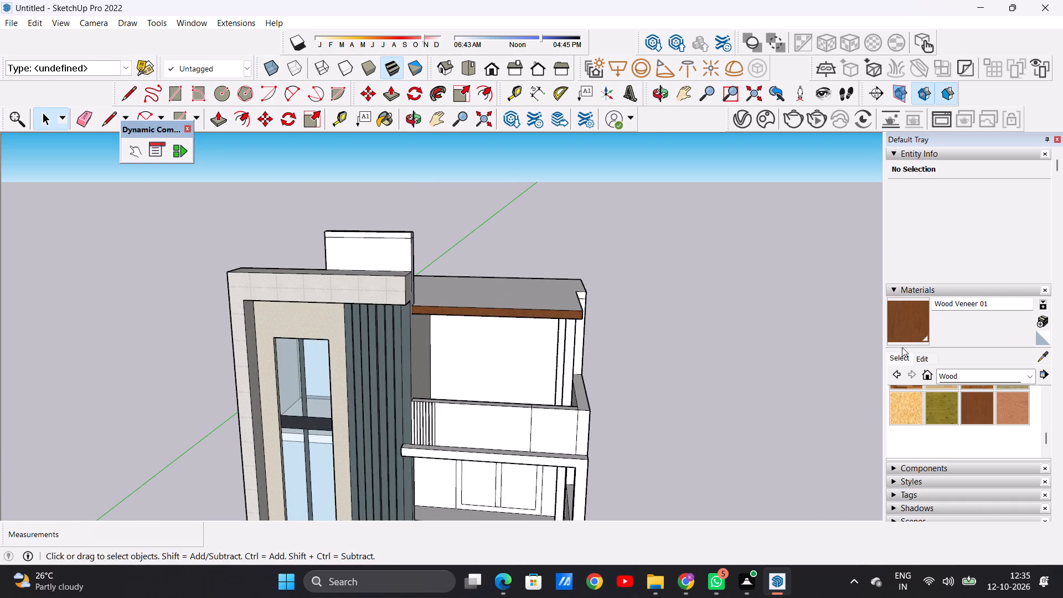
left_click(1031, 377)
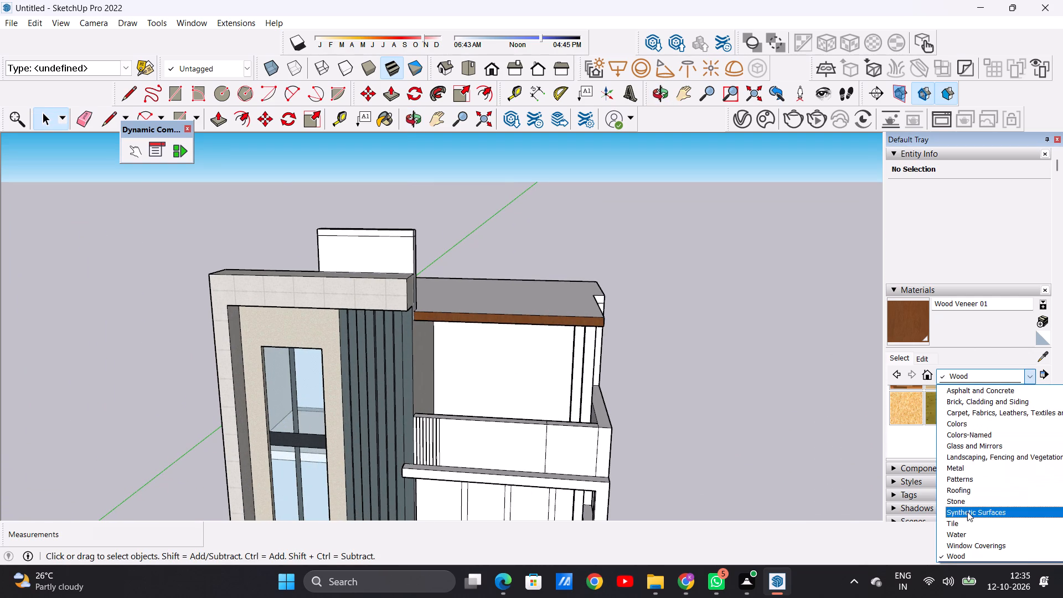
left_click(967, 517)
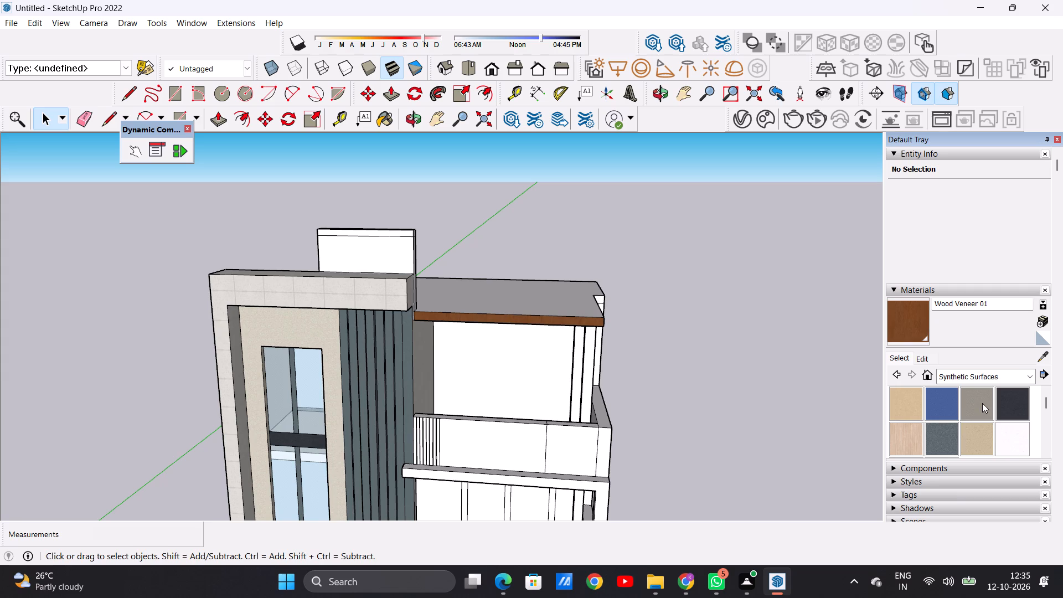
left_click(982, 403)
scroll(399, 249, "up", 7)
left_click(395, 250)
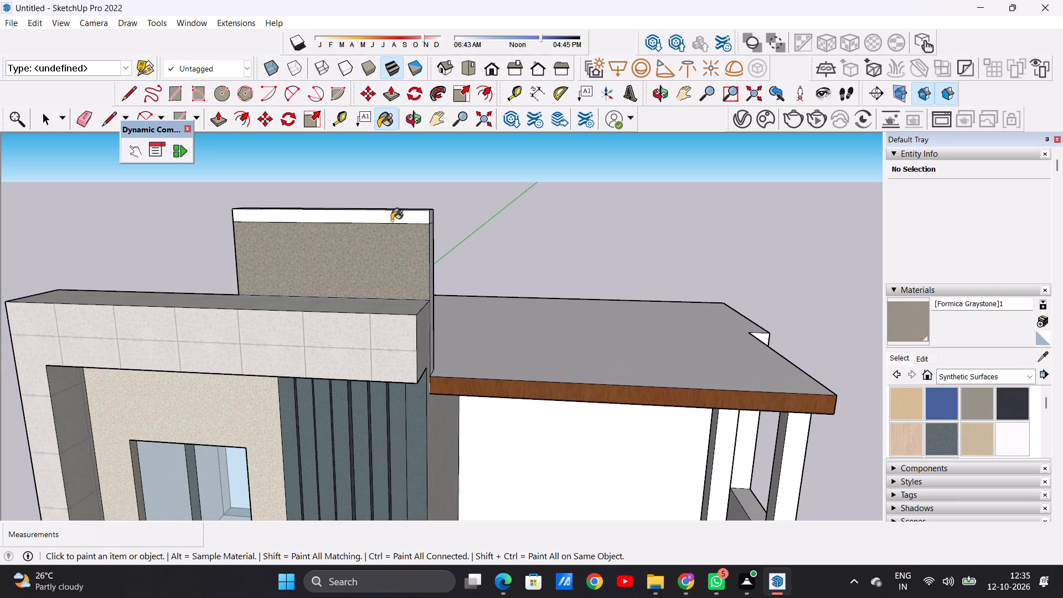
left_click(391, 220)
Paint the rooftop wall's narrow end beside the roof slab, its upper band and the top with Formica Graystone.
scroll(391, 229, "down", 5)
middle_click_drag(396, 234, 235, 298)
scroll(404, 268, "up", 7)
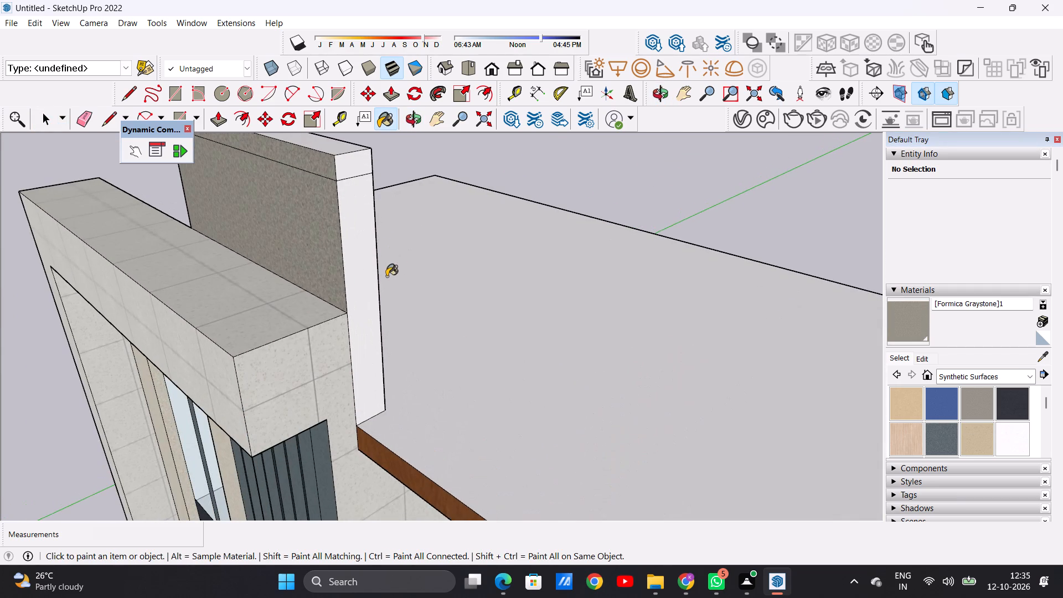
left_click(357, 264)
left_click(337, 168)
left_click(331, 148)
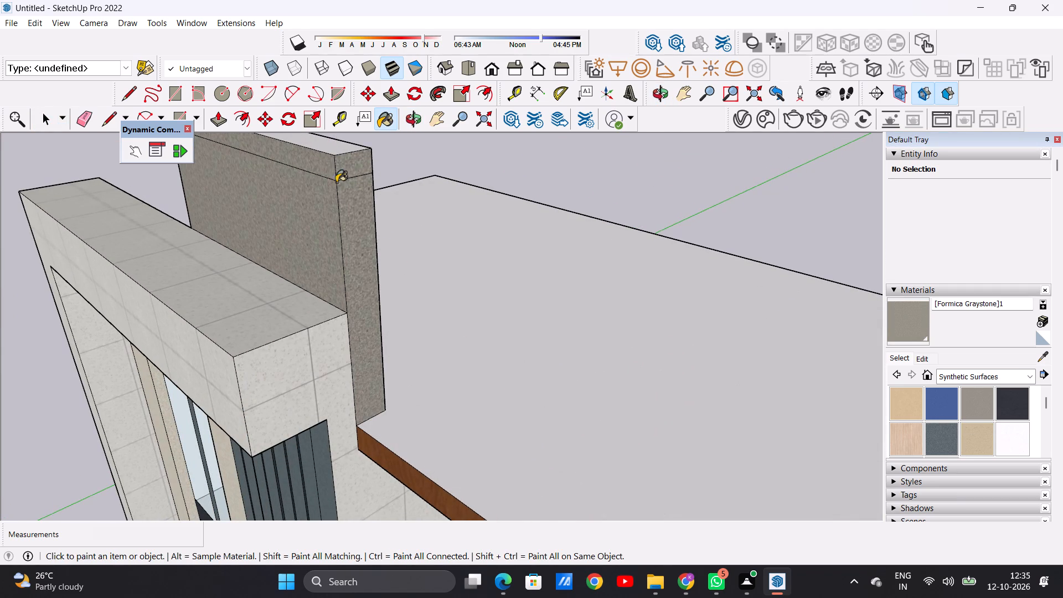
Paint the rear face and rear upper band of the rooftop wall with Formica Graystone.
scroll(336, 290, "down", 13)
middle_click_drag(460, 291, 188, 298)
scroll(336, 223, "up", 4)
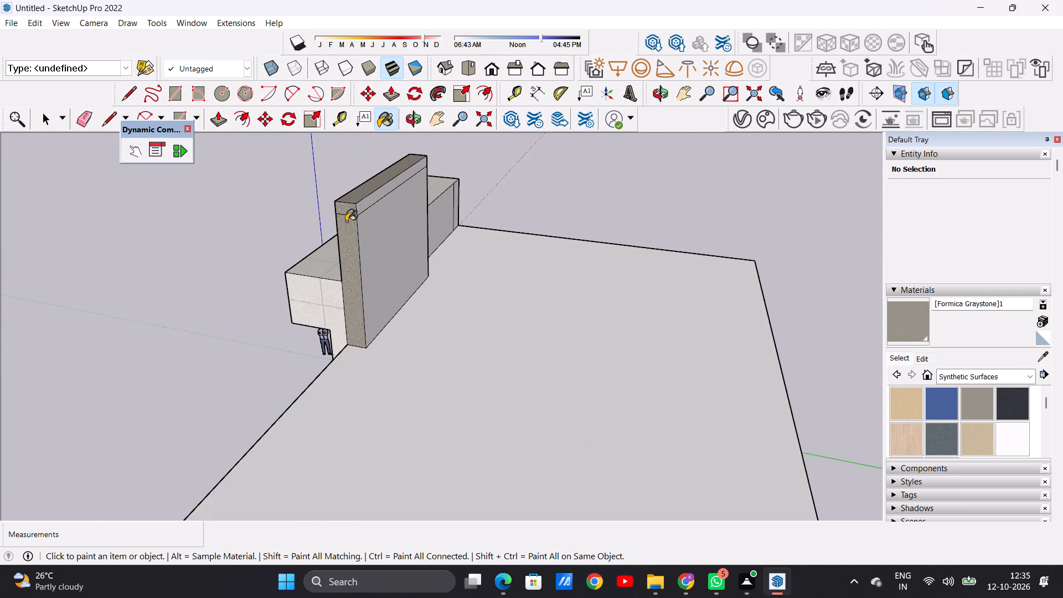
scroll(346, 221, "up", 4)
scroll(357, 229, "down", 2)
scroll(357, 229, "up", 4)
left_click(373, 226)
left_click(359, 205)
scroll(365, 285, "down", 5)
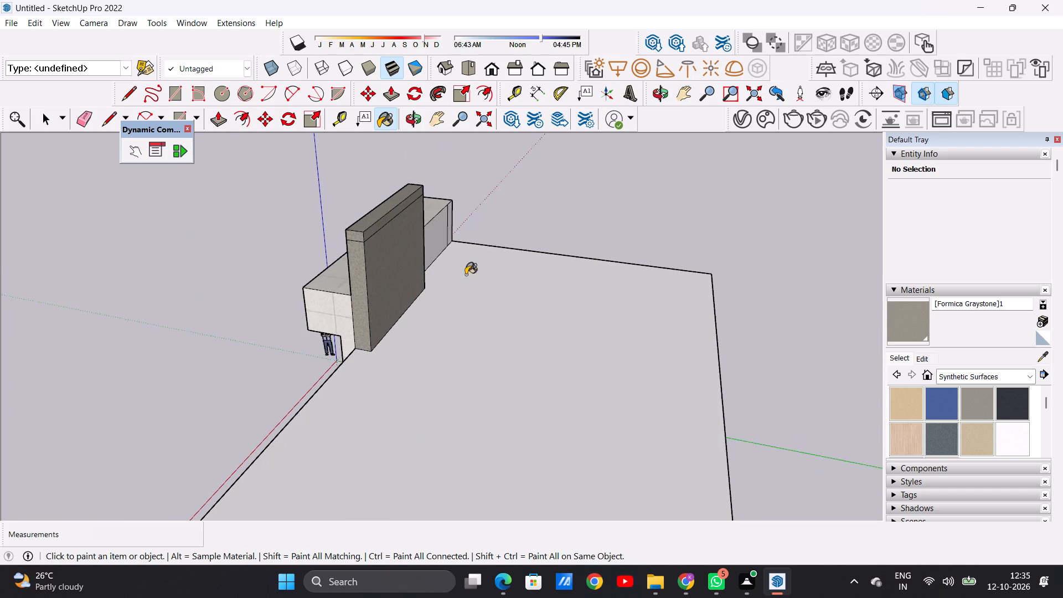
Paint the opposite narrow end of the rooftop wall, including its upper band, with Formica Graystone.
middle_click_drag(493, 270, 0, 286)
scroll(551, 223, "up", 1)
scroll(551, 223, "down", 1)
scroll(551, 223, "up", 9)
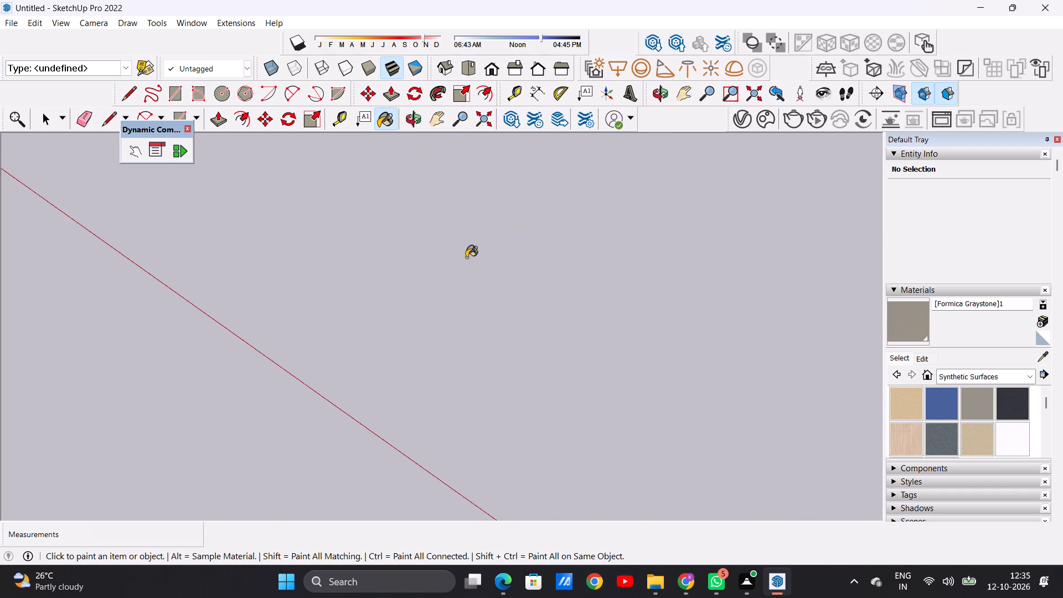
scroll(491, 242, "down", 6)
scroll(472, 240, "up", 5)
scroll(458, 237, "down", 4)
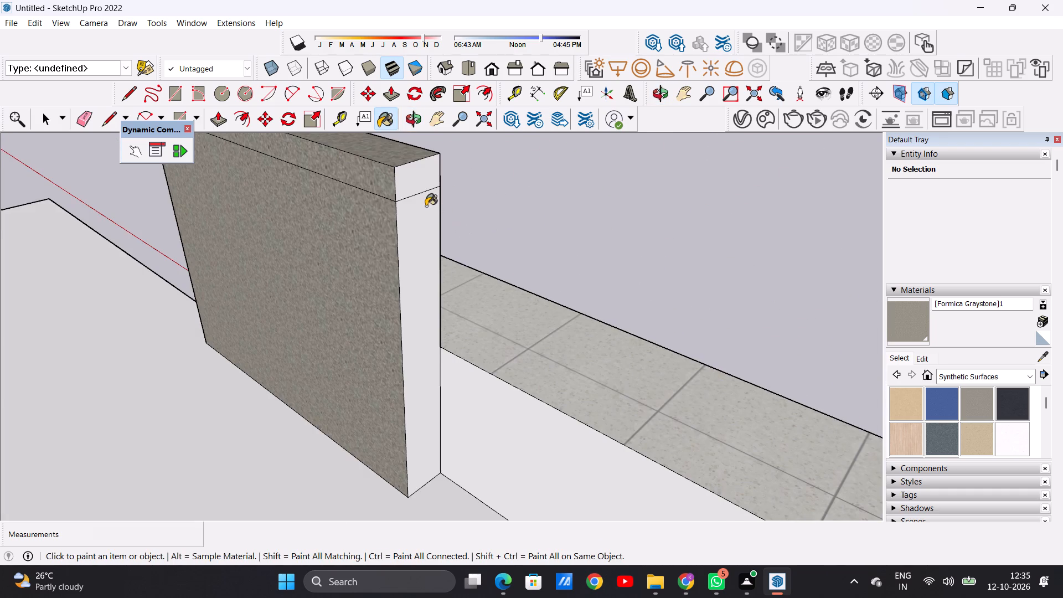
left_click(426, 206)
left_click(429, 251)
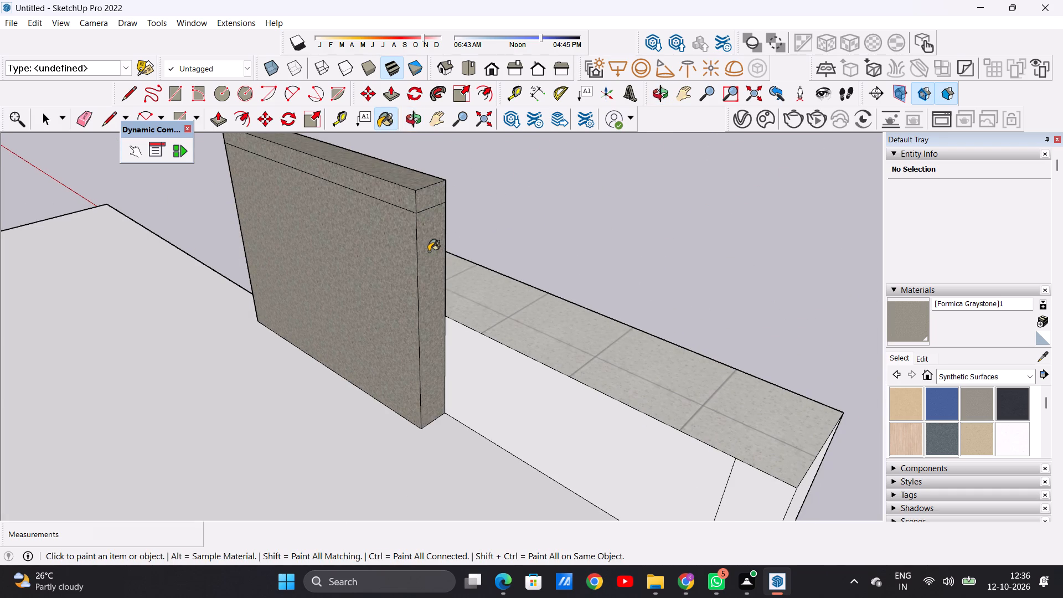
key("space")
Examine the whole front elevation with the painted rooftop wall, tower, flutes and white balconies.
scroll(208, 370, "down", 10)
scroll(245, 352, "up", 1)
scroll(249, 352, "down", 4)
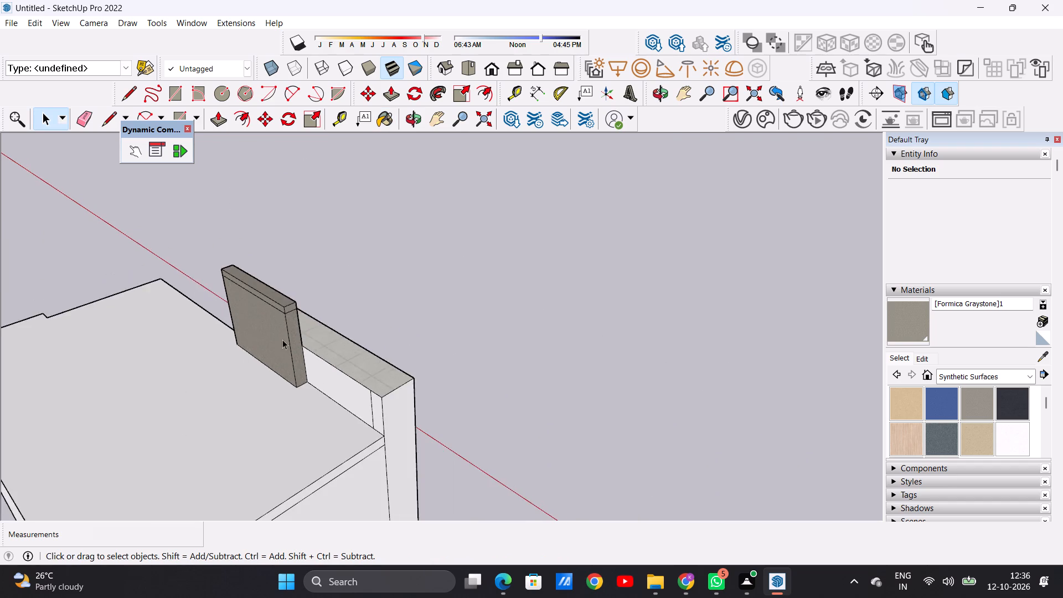
scroll(282, 339, "down", 6)
middle_click_drag(471, 355, 0, 263)
middle_click_drag(403, 334, 242, 317)
scroll(403, 311, "up", 4)
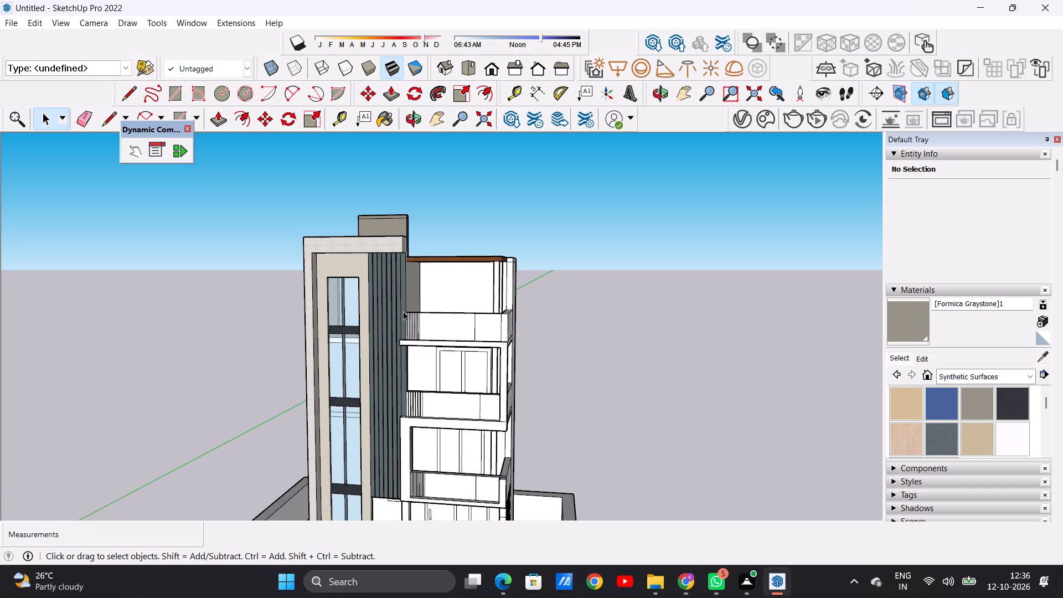
scroll(376, 292, "down", 10)
scroll(385, 360, "up", 7)
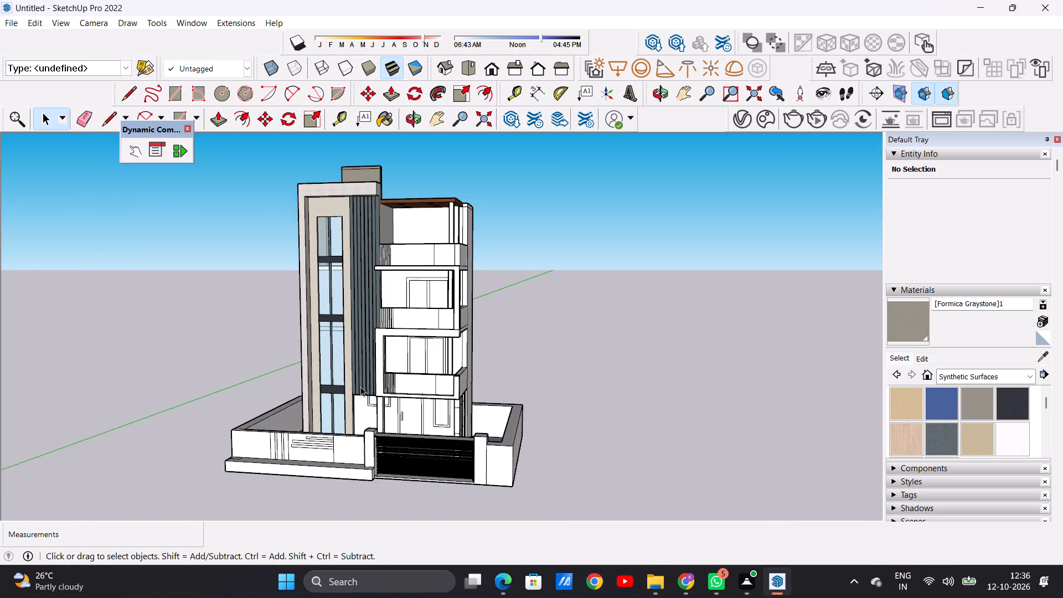
middle_click_drag(358, 386, 408, 402)
scroll(282, 388, "down", 5)
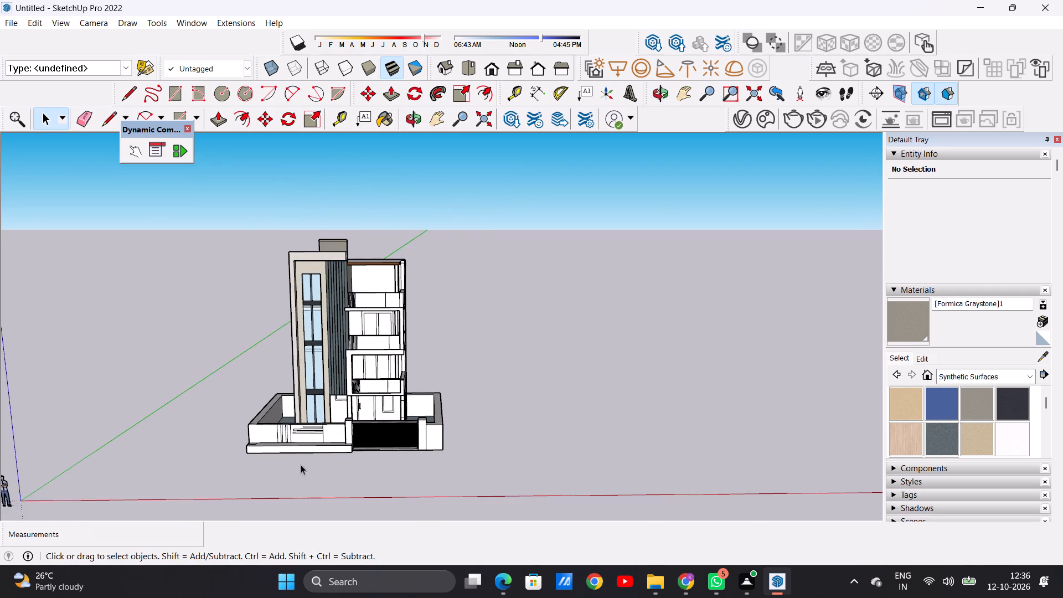
scroll(314, 456, "up", 6)
scroll(175, 381, "down", 4)
scroll(240, 396, "down", 2)
scroll(321, 274, "up", 8)
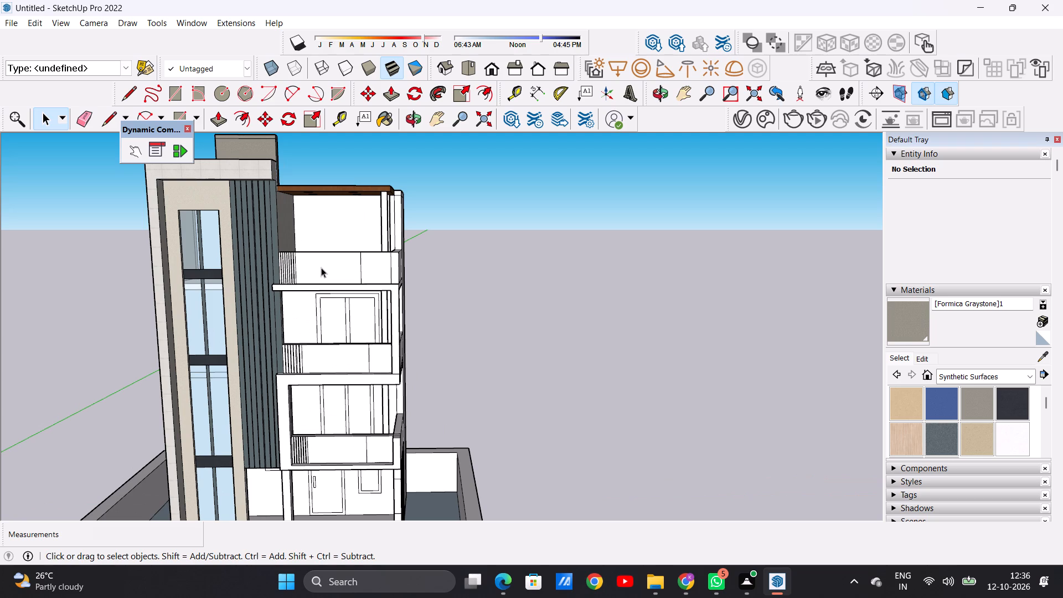
scroll(323, 303, "down", 5)
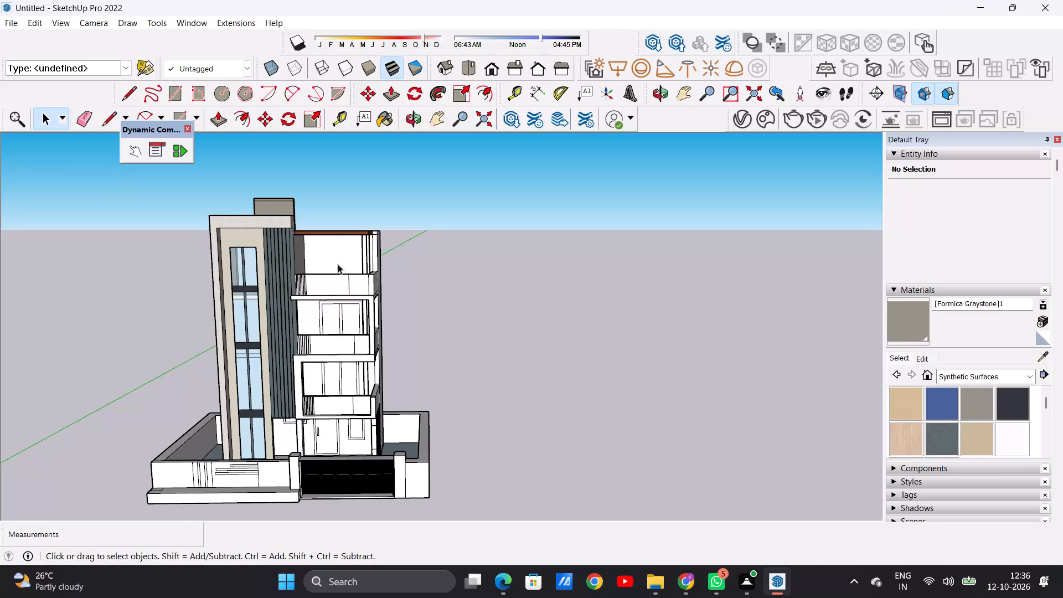
scroll(335, 305, "down", 3)
Examine the lower balconies, ground-floor entrance, compound wall and gate for surfaces still without material.
scroll(306, 368, "up", 14)
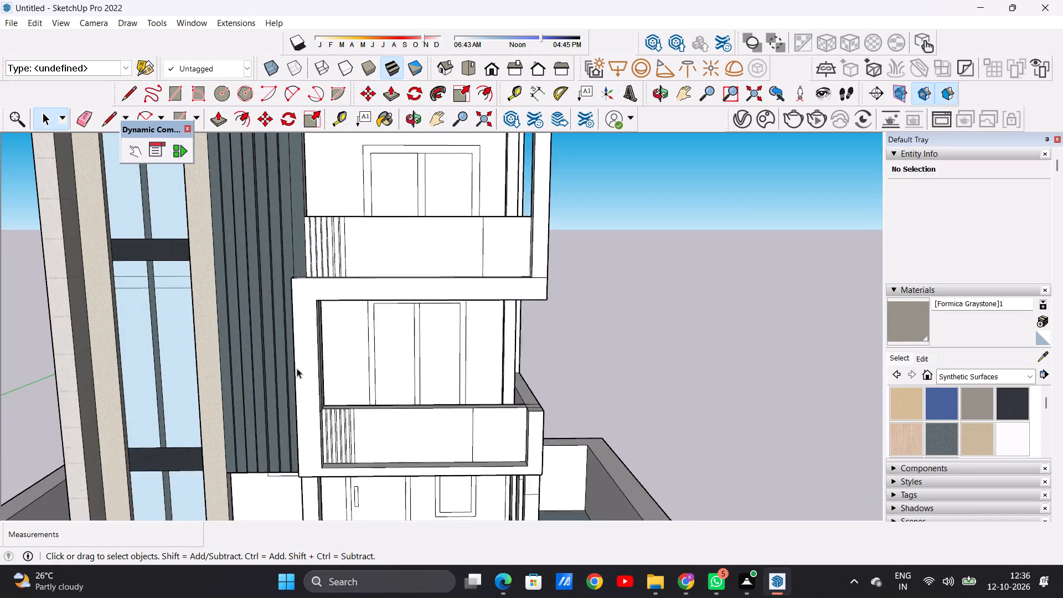
scroll(297, 368, "up", 2)
middle_click_drag(426, 354, 402, 373)
scroll(329, 336, "down", 12)
scroll(343, 389, "up", 19)
middle_click_drag(211, 368, 290, 375)
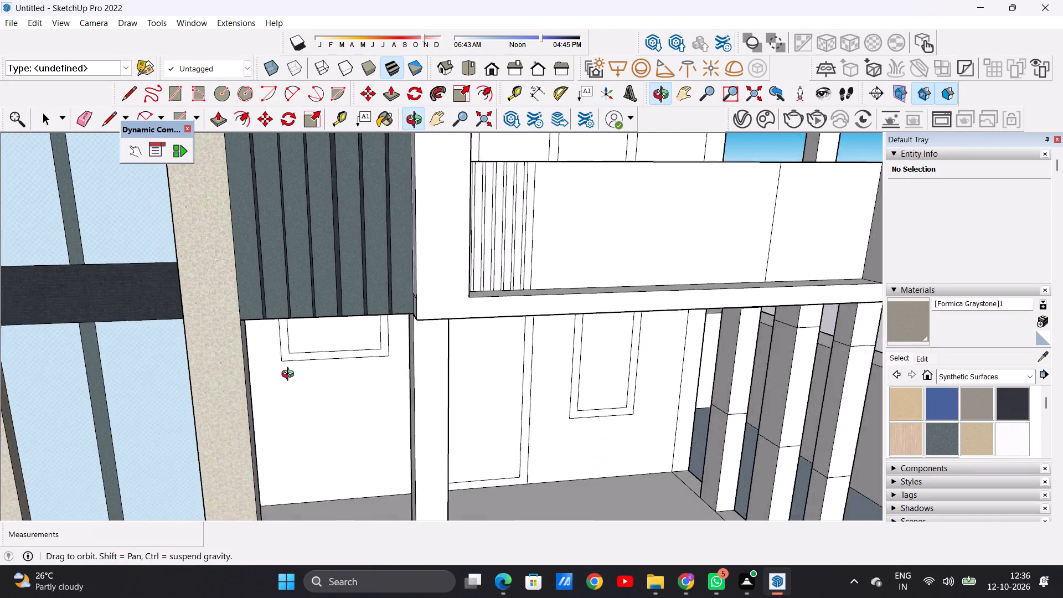
middle_click_drag(290, 375, 333, 375)
scroll(327, 366, "down", 13)
scroll(225, 360, "up", 1)
middle_click_drag(273, 374, 272, 363)
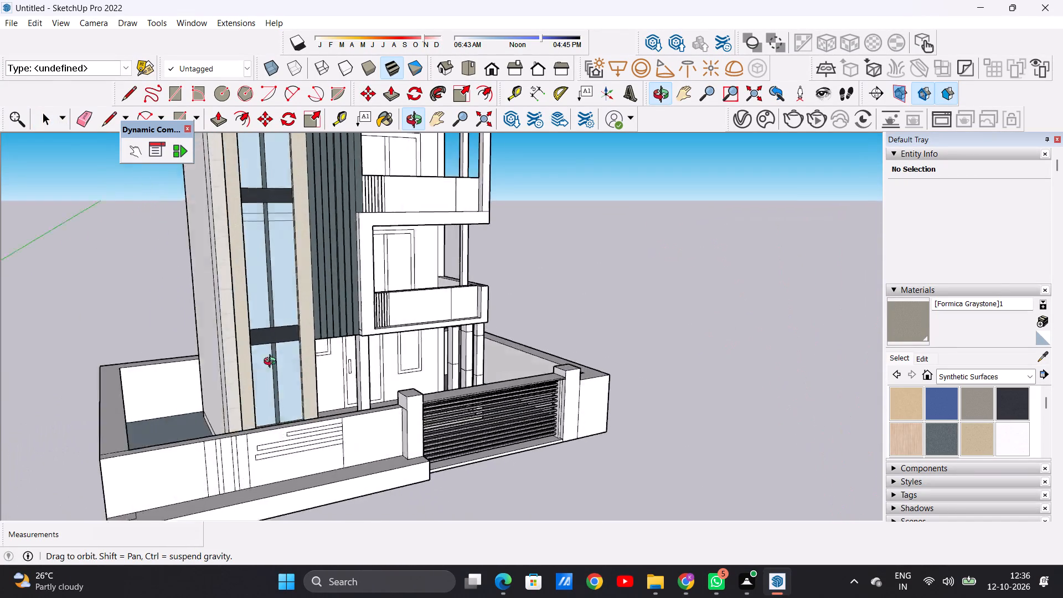
middle_click_drag(272, 363, 133, 376)
middle_click_drag(310, 405, 328, 509)
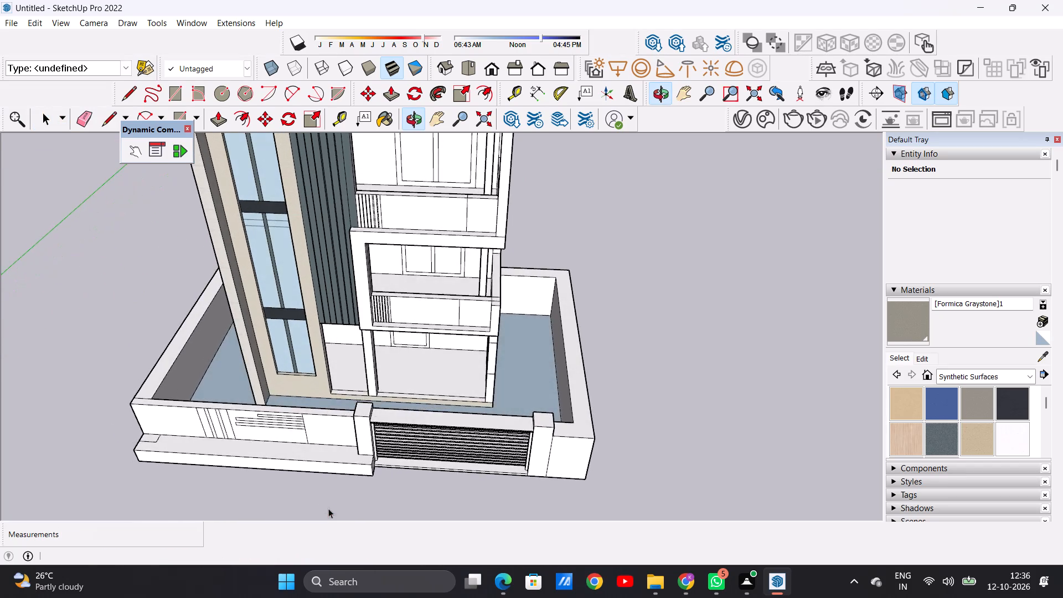
scroll(384, 345, "up", 8)
middle_click_drag(395, 388, 390, 287)
scroll(365, 417, "down", 2)
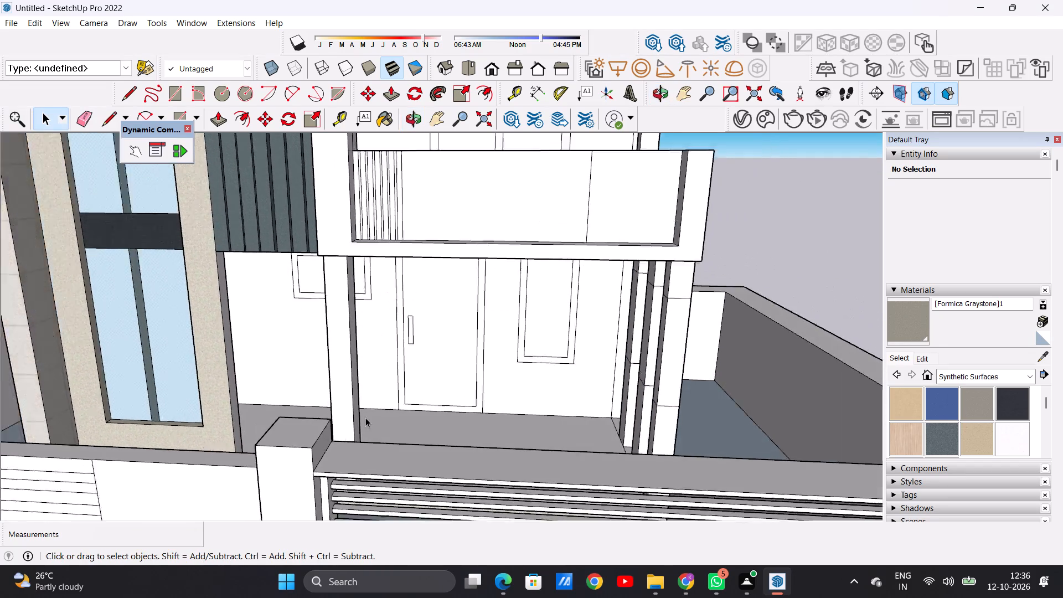
scroll(365, 417, "down", 16)
scroll(407, 265, "up", 7)
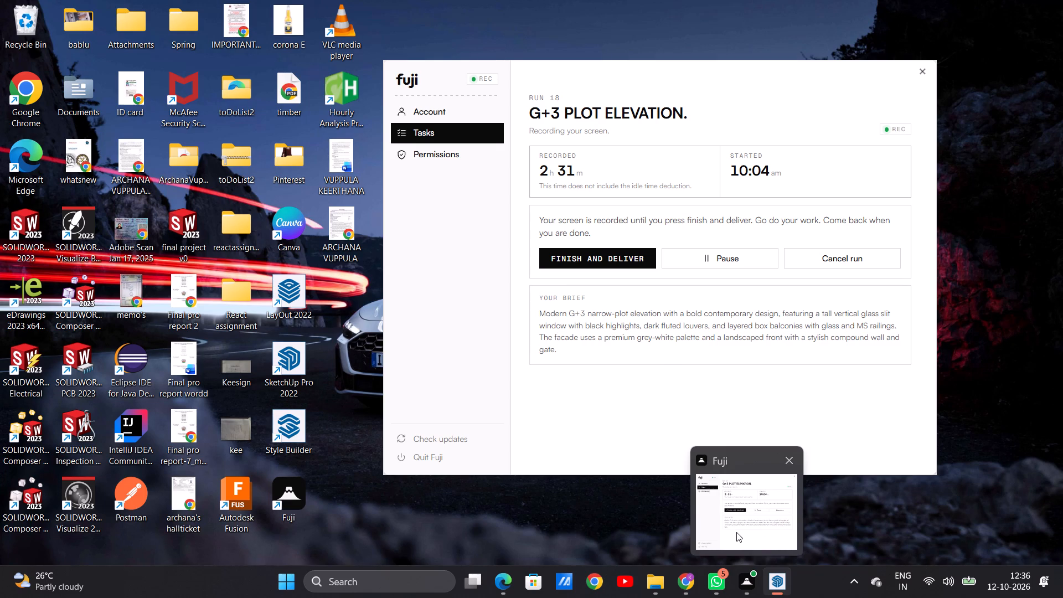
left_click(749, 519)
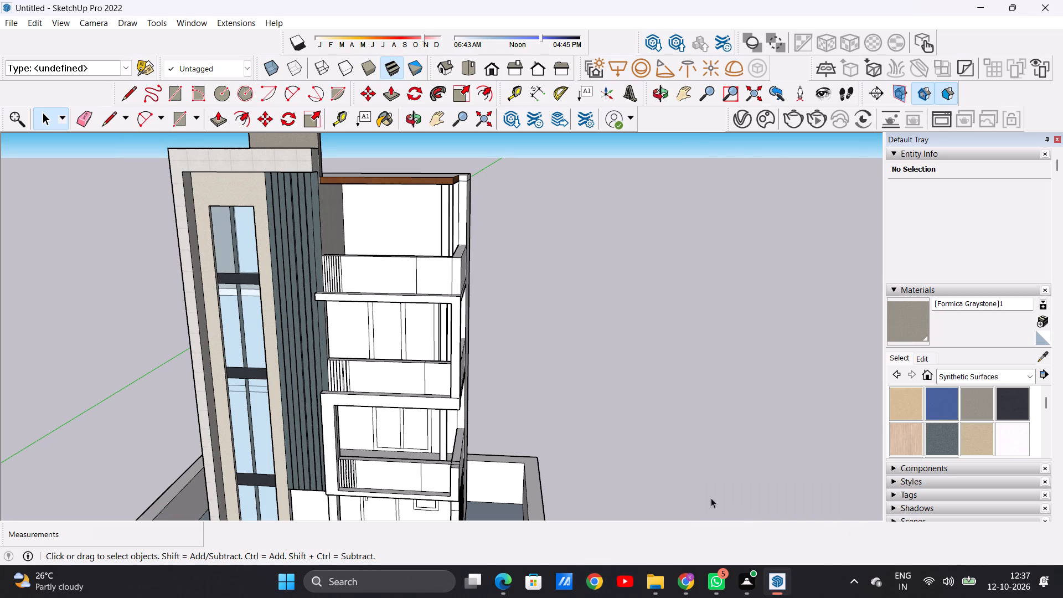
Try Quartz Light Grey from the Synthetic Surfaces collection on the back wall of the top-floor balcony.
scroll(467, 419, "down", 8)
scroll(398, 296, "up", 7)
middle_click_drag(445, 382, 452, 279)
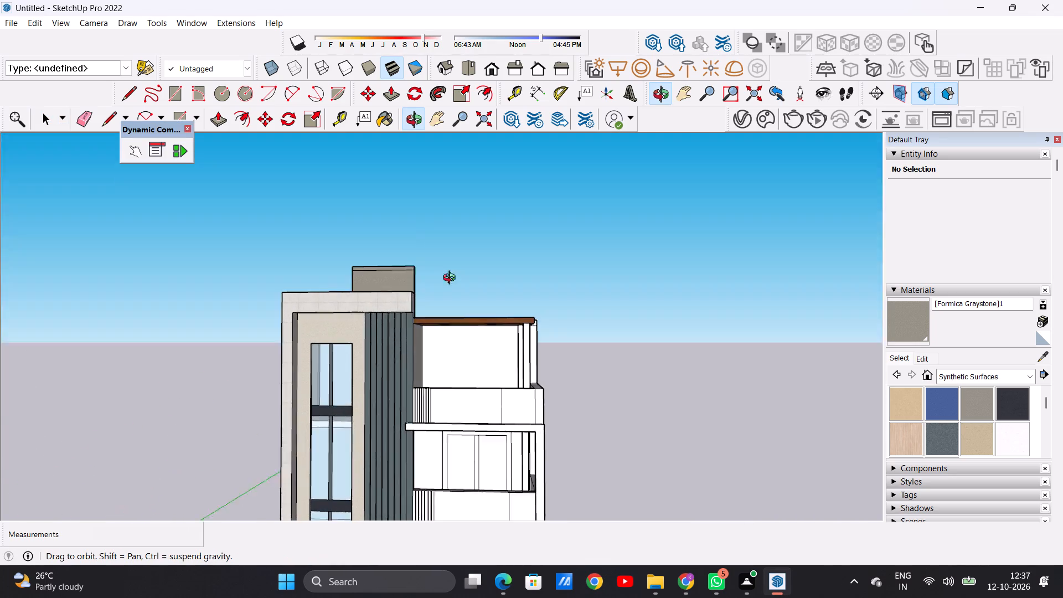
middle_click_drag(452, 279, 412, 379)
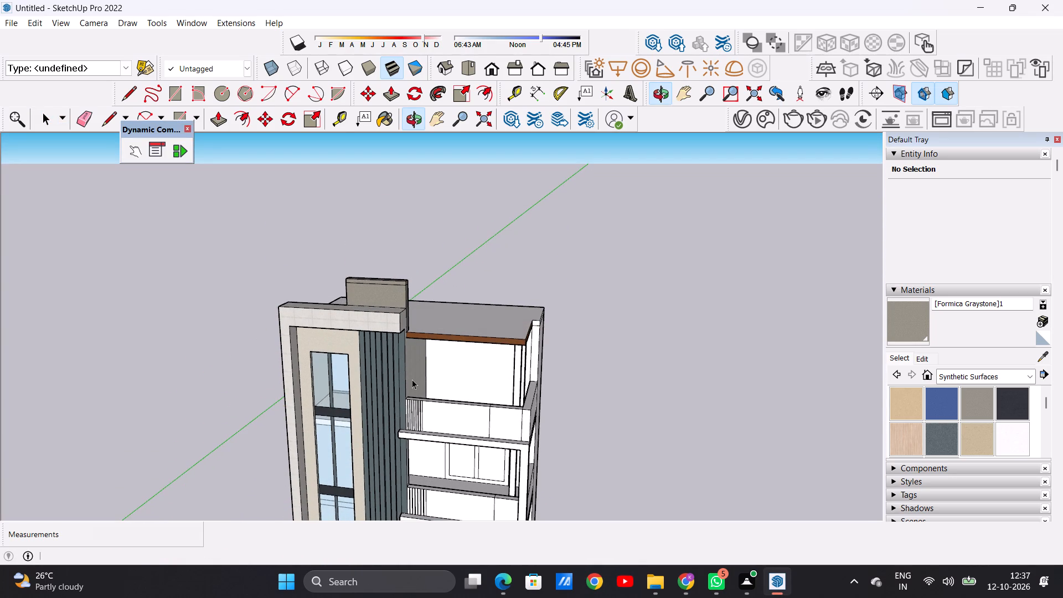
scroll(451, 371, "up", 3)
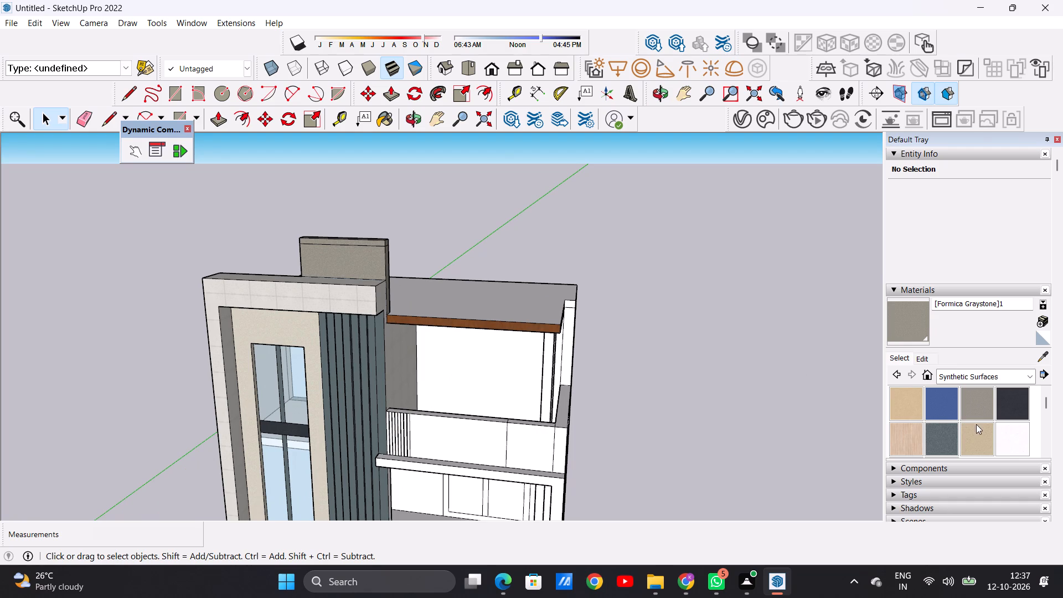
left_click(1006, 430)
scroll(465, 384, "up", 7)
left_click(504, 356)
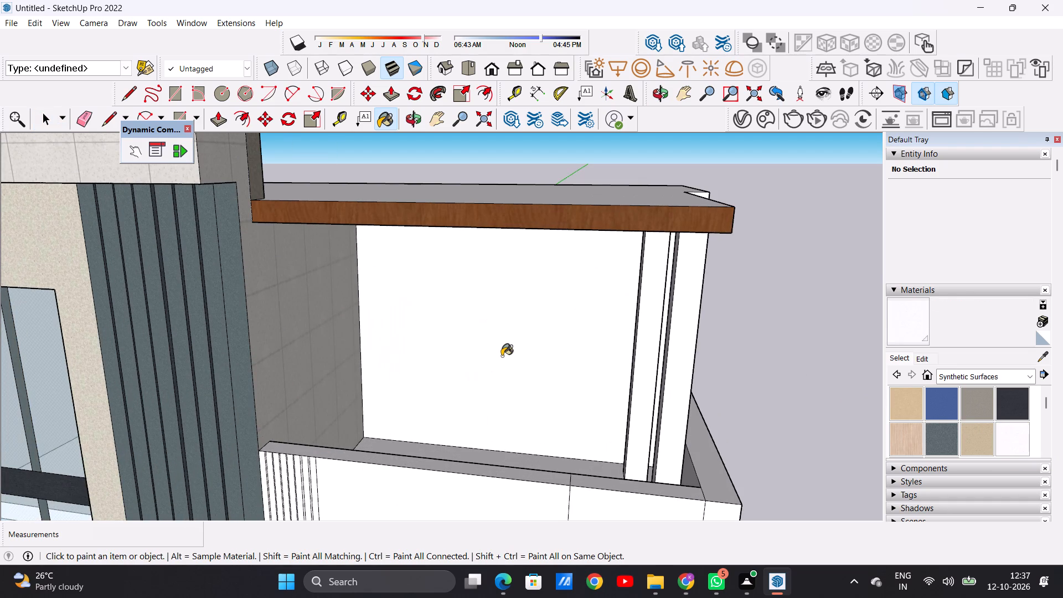
Paint the back wall of the top-floor balcony with Terrazzo Tile Light.
scroll(928, 432, "down", 2)
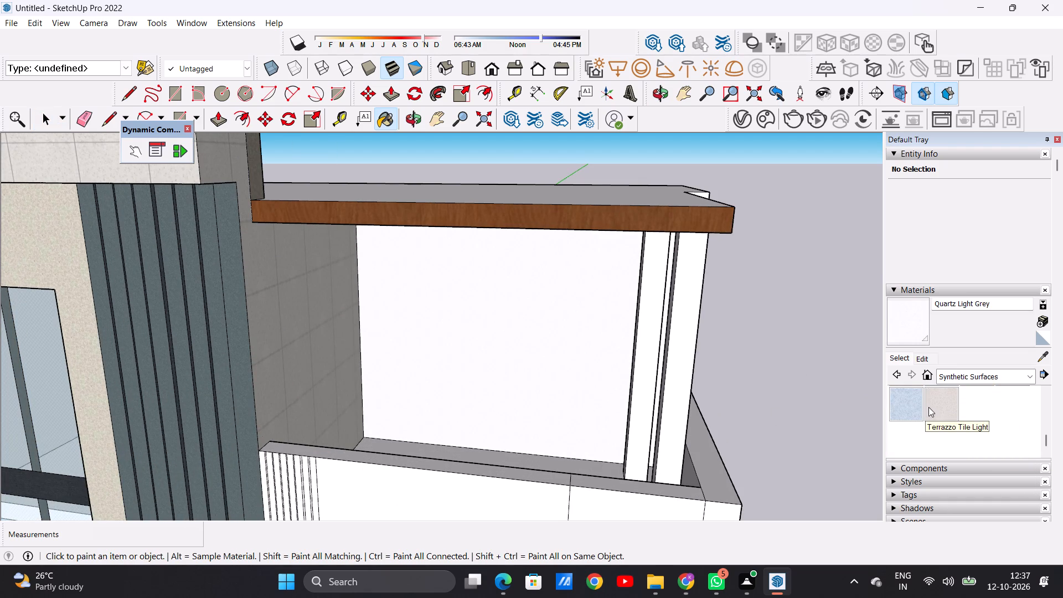
left_click(942, 402)
left_click(361, 358)
left_click(445, 347)
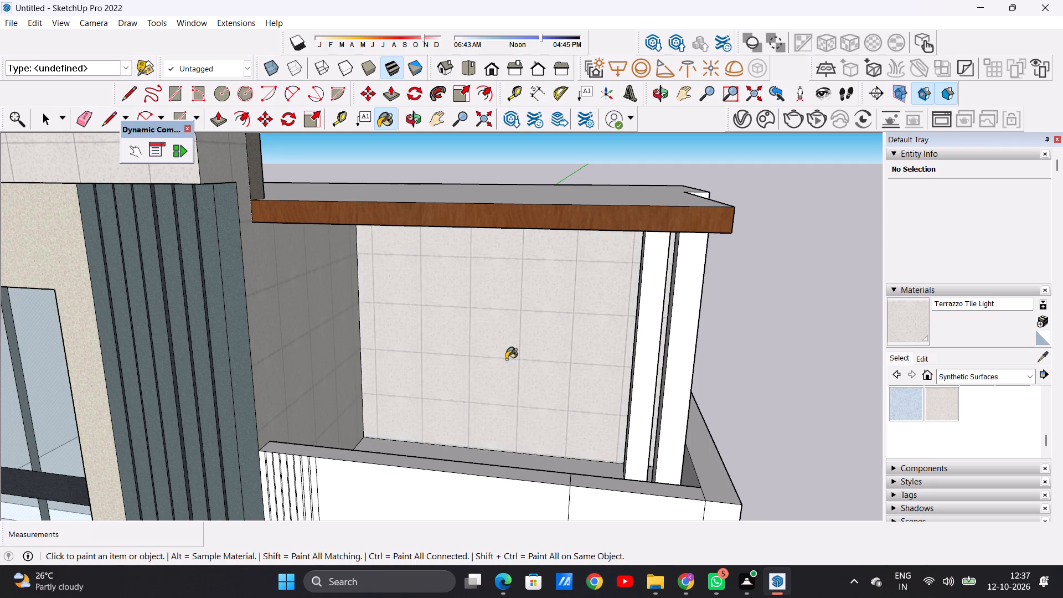
Paint the narrow white wall strip beside the top-floor balcony's tiled back wall with Terrazzo Tile Light.
scroll(507, 360, "up", 3)
middle_click_drag(587, 368, 504, 366)
scroll(504, 366, "up", 1)
scroll(509, 365, "down", 10)
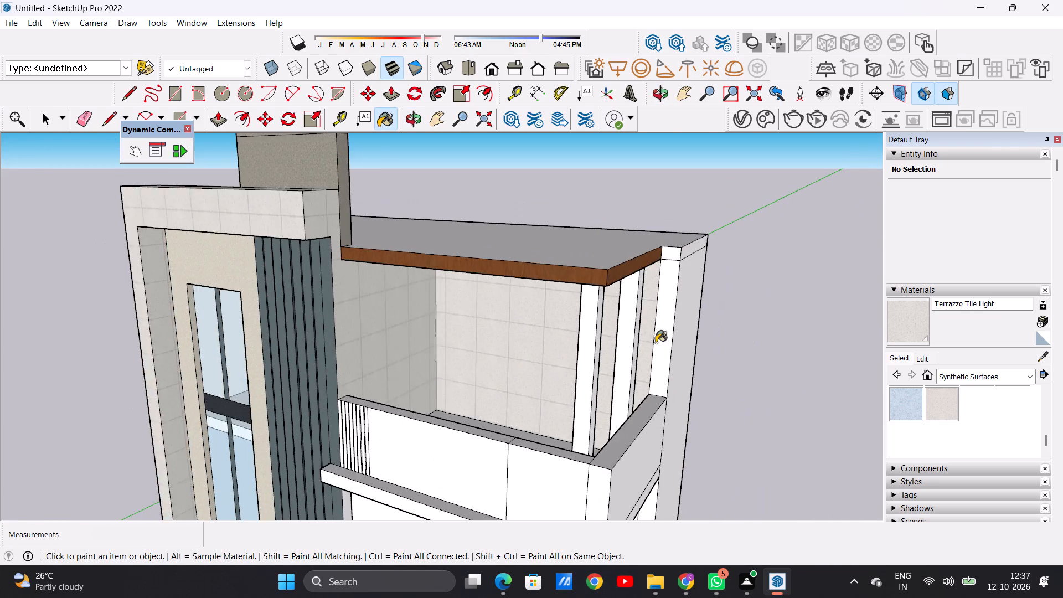
scroll(656, 343, "up", 12)
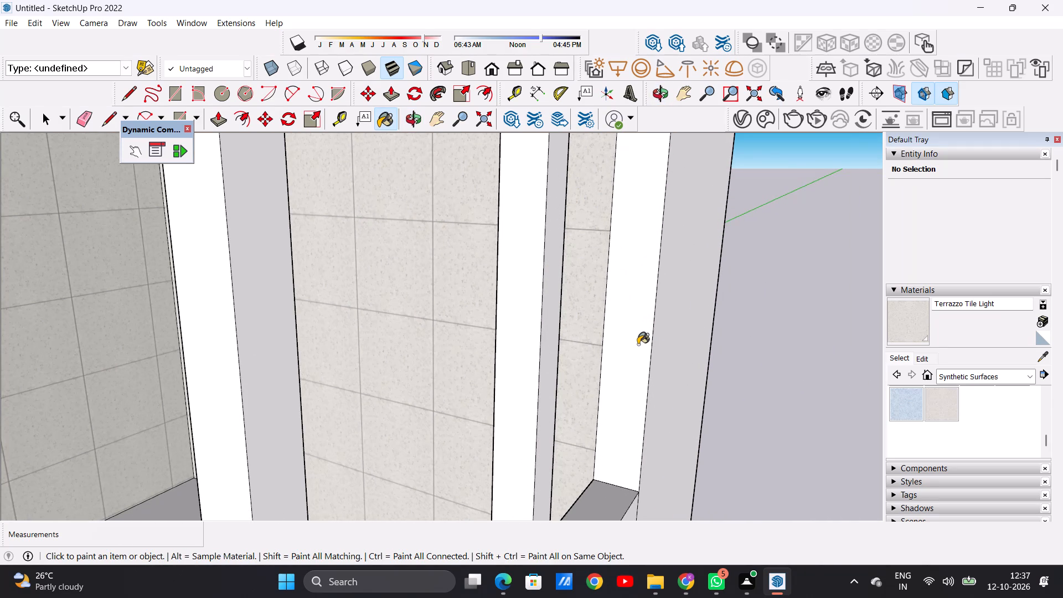
key("space")
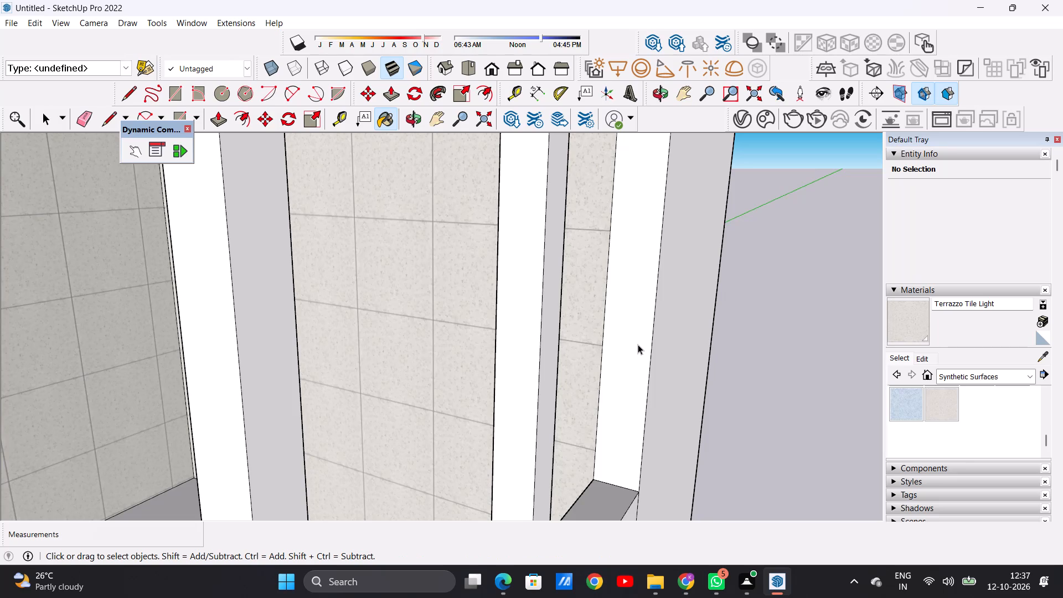
left_click(951, 396)
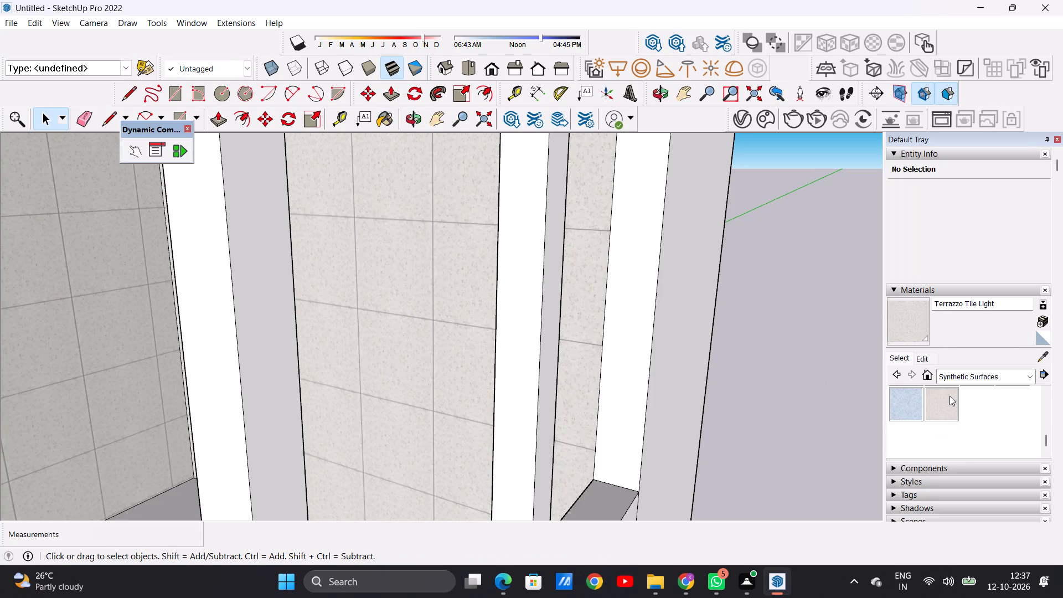
left_click(625, 370)
key("space")
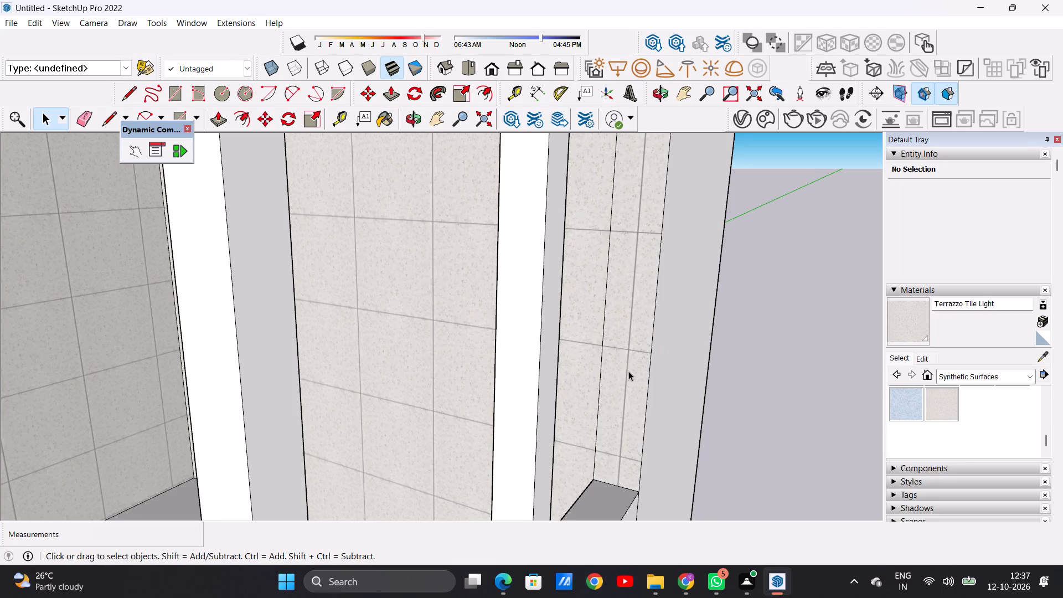
Paint the front and adjacent side face of the inner top-floor balcony post with Quartz Light Brown from Synthetic Surfaces.
scroll(506, 327, "down", 16)
middle_click_drag(420, 342, 425, 343)
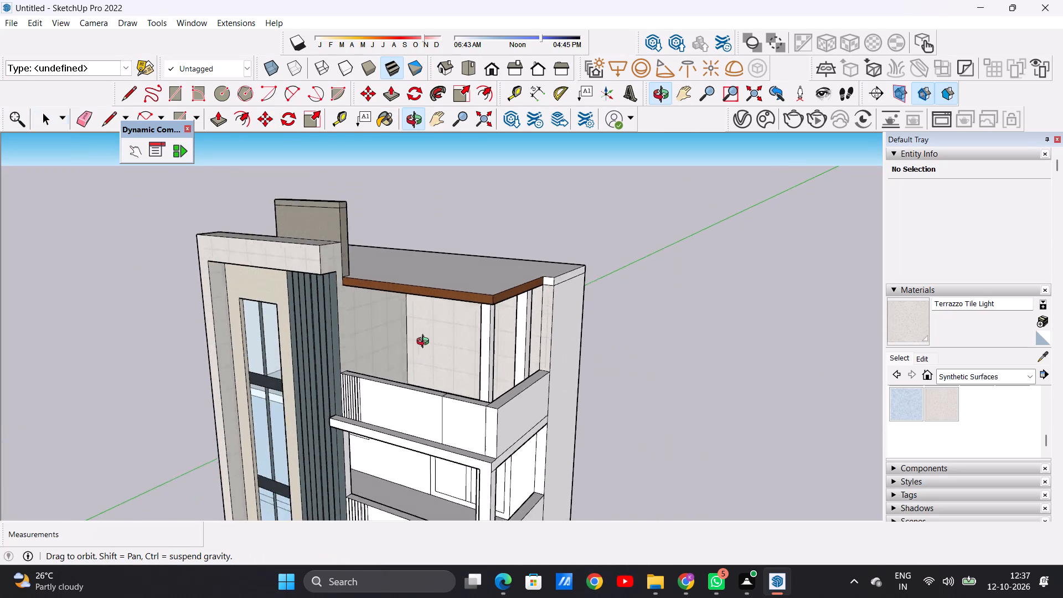
middle_click_drag(425, 343, 596, 325)
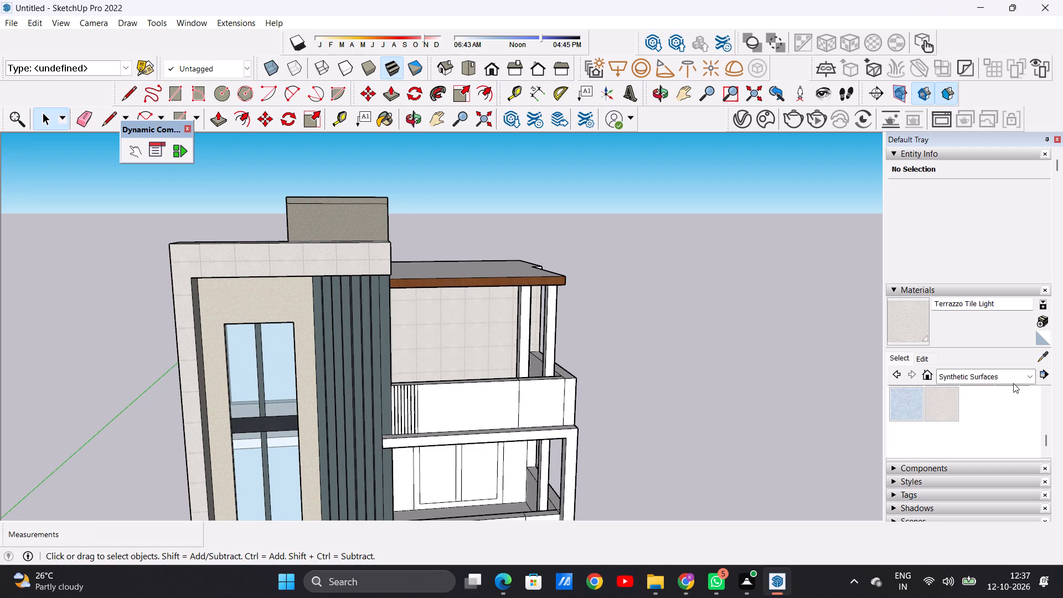
left_click(1031, 374)
left_click(917, 426)
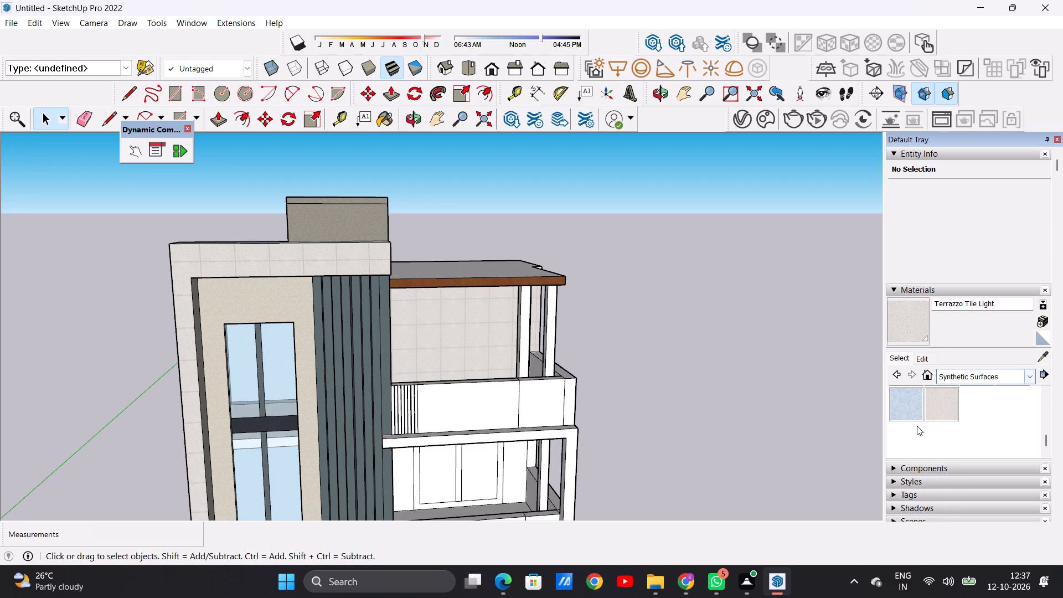
scroll(949, 422, "up", 1)
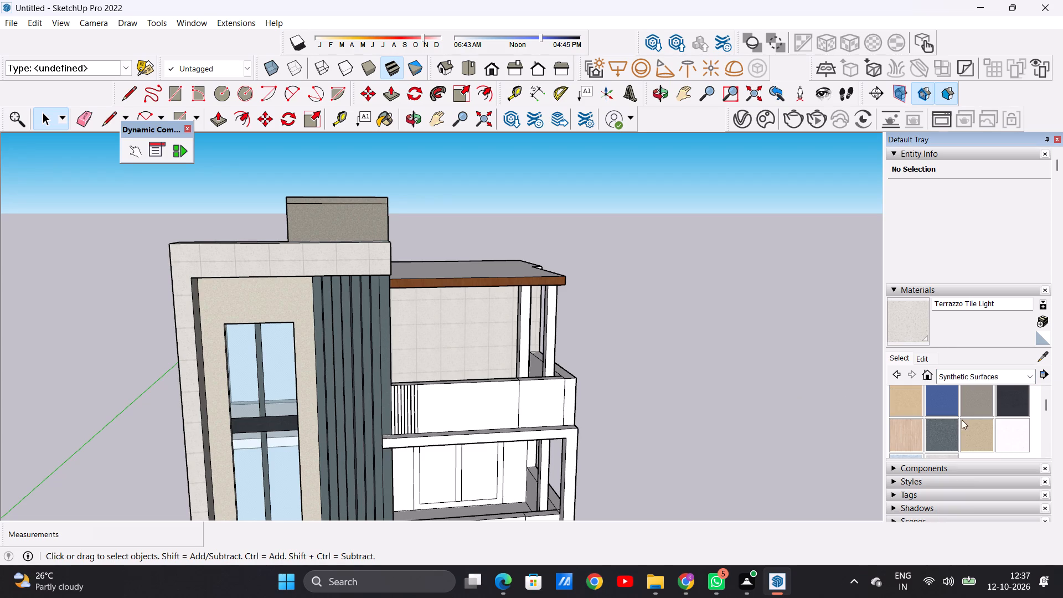
left_click(972, 430)
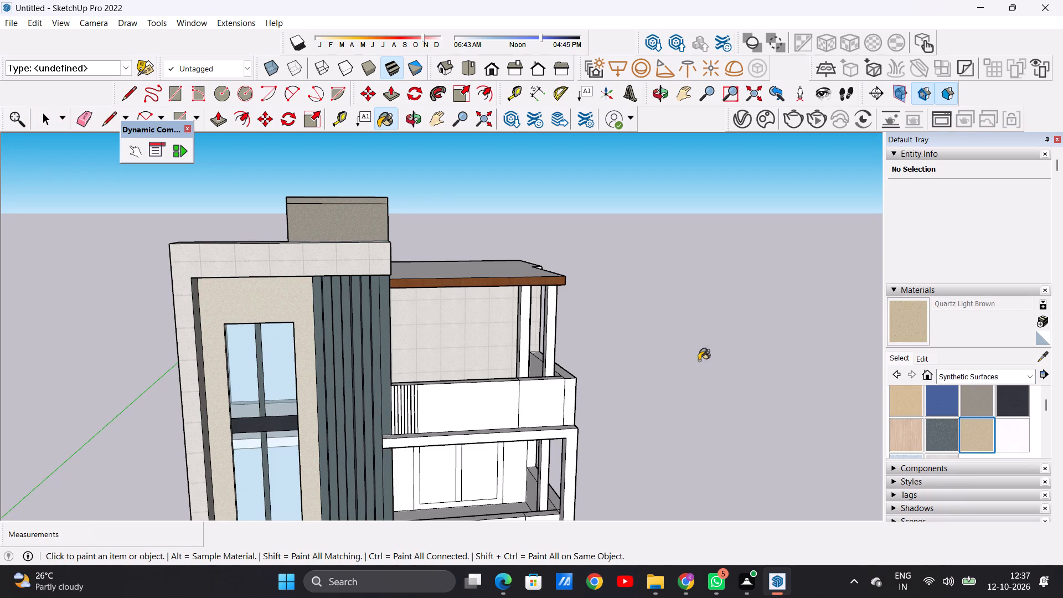
scroll(549, 327, "up", 10)
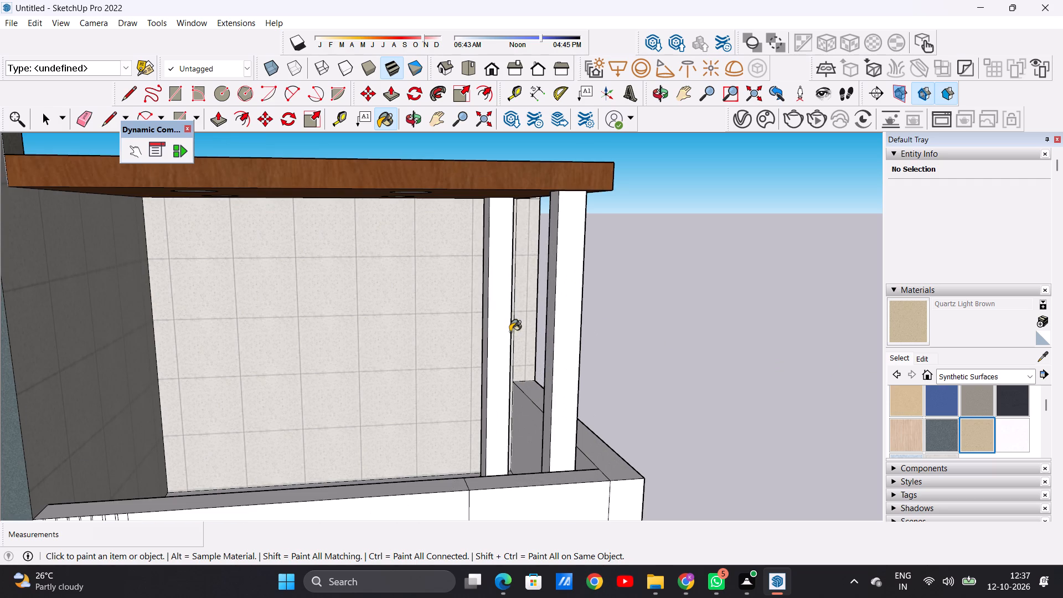
left_click(499, 335)
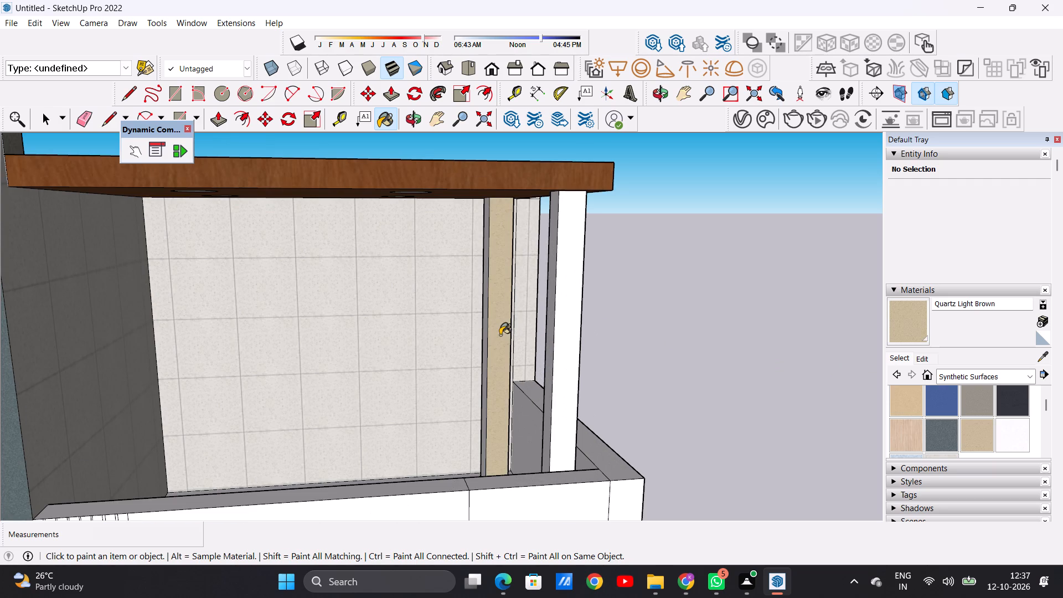
scroll(481, 290, "up", 10)
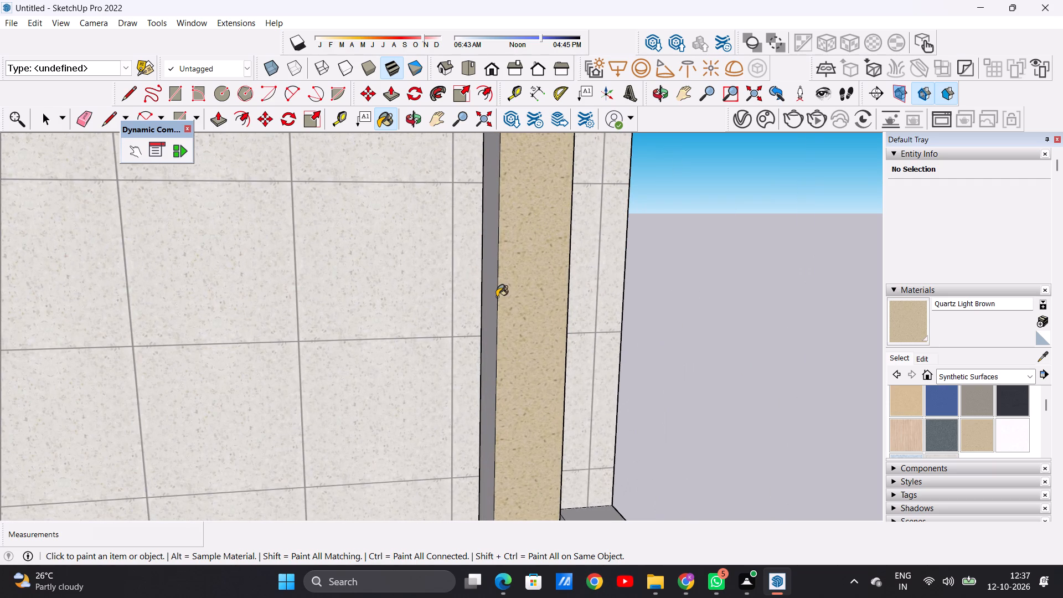
left_click(488, 311)
Paint the remaining white side faces of the inner balcony post with Quartz Light Brown.
scroll(489, 348, "down", 18)
middle_click_drag(553, 372, 489, 376)
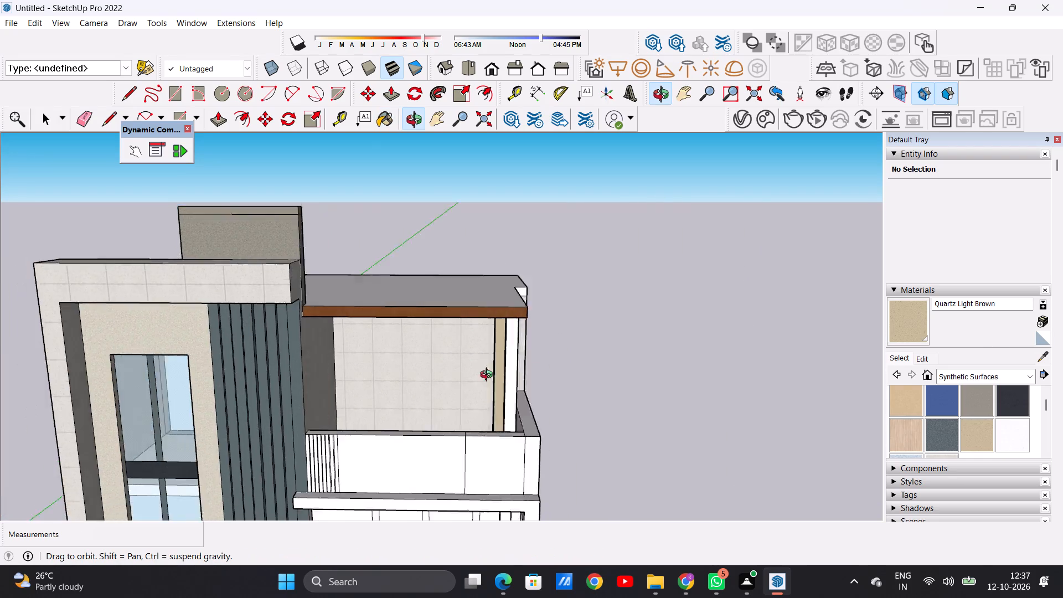
middle_click_drag(489, 376, 151, 400)
scroll(560, 393, "up", 13)
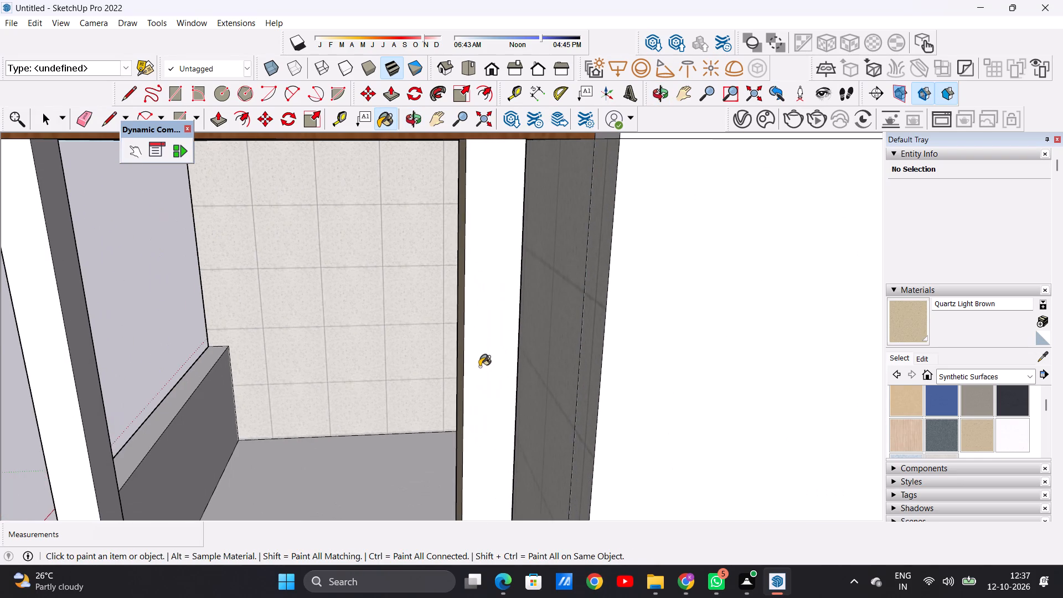
left_click(479, 367)
scroll(507, 357, "down", 6)
middle_click_drag(536, 354, 458, 367)
scroll(427, 370, "up", 10)
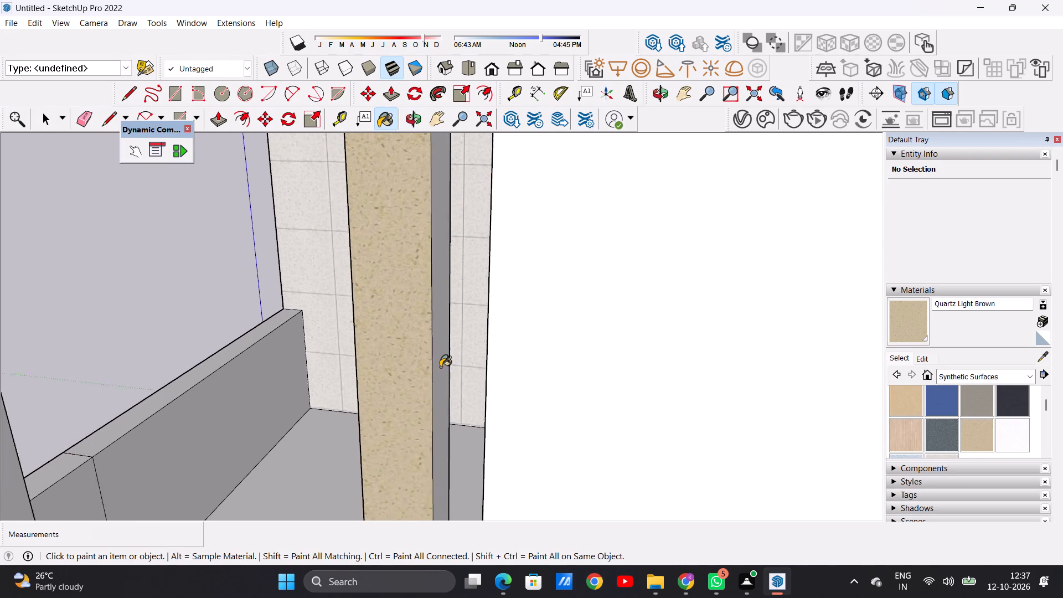
scroll(440, 367, "up", 2)
left_click(437, 366)
Paint the front face of the outer top-floor balcony post with 0012_Bisque from the Colors-Named collection.
scroll(440, 413, "down", 19)
scroll(497, 373, "up", 1)
scroll(497, 373, "down", 6)
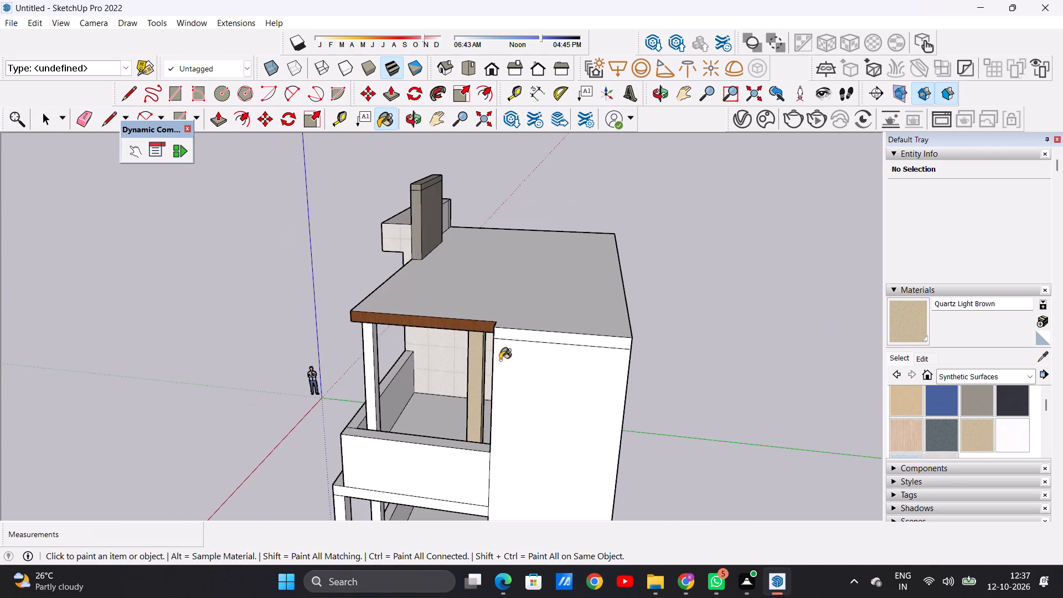
middle_click_drag(335, 388, 760, 364)
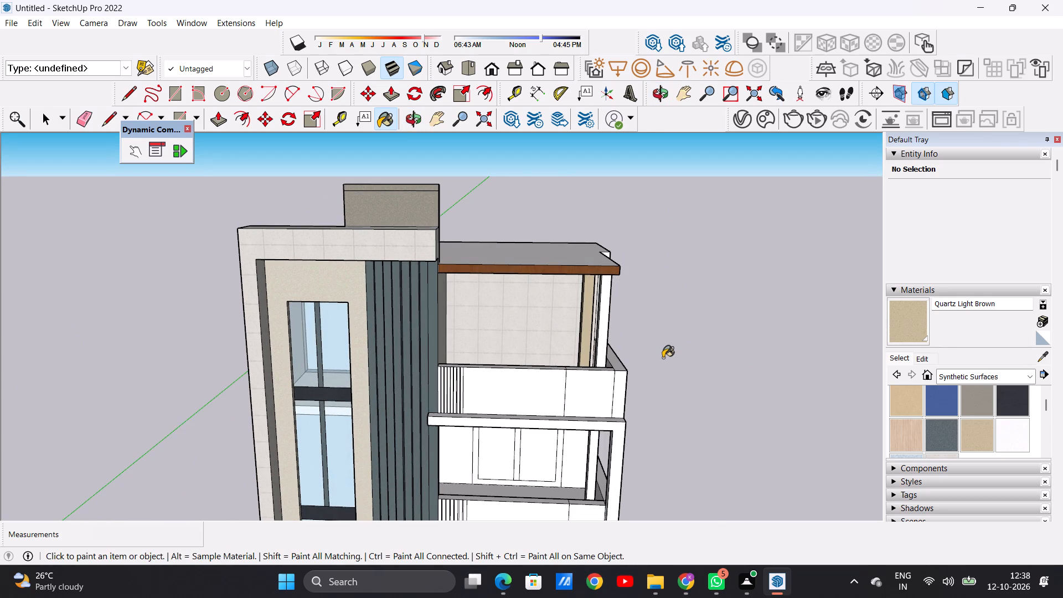
key("space")
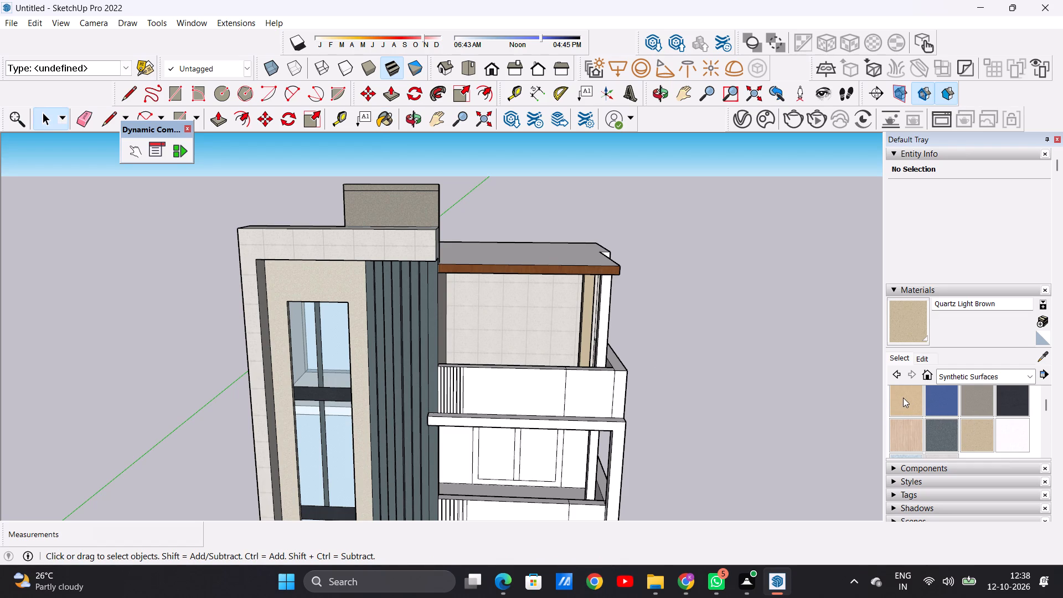
left_click(1034, 374)
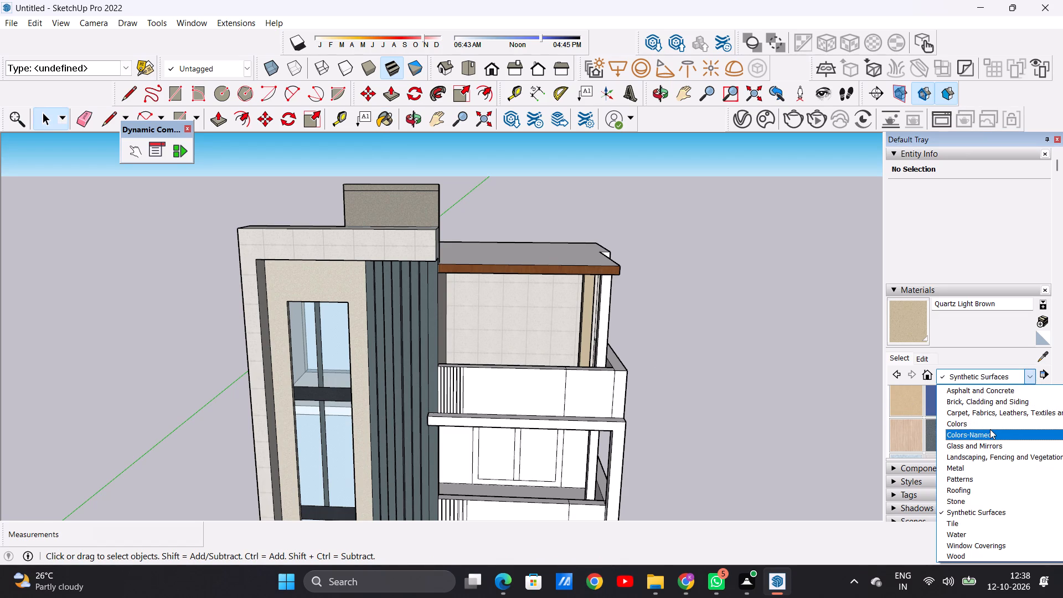
left_click(988, 429)
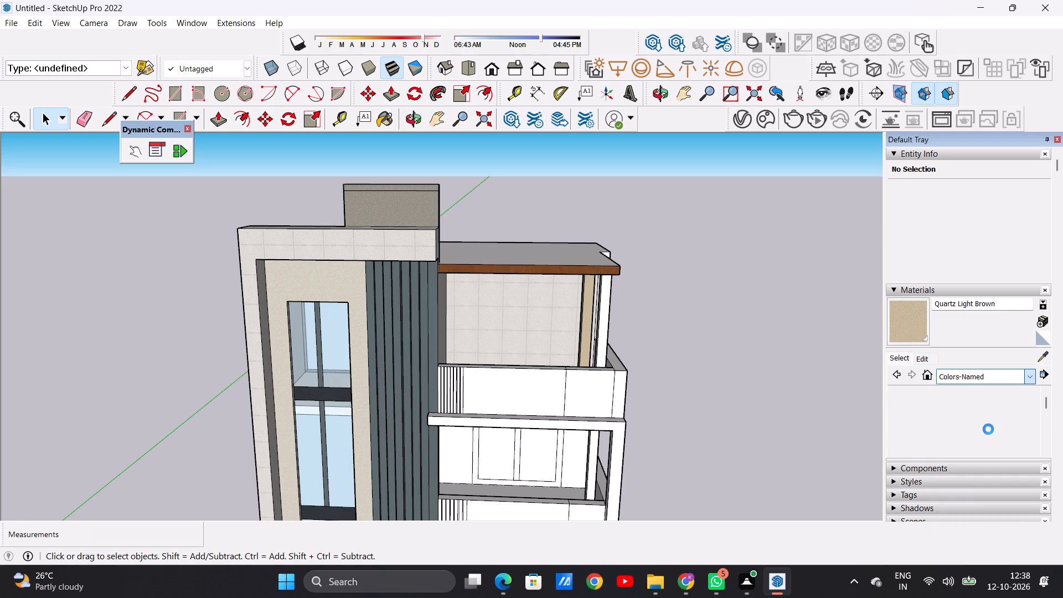
scroll(988, 429, "down", 1)
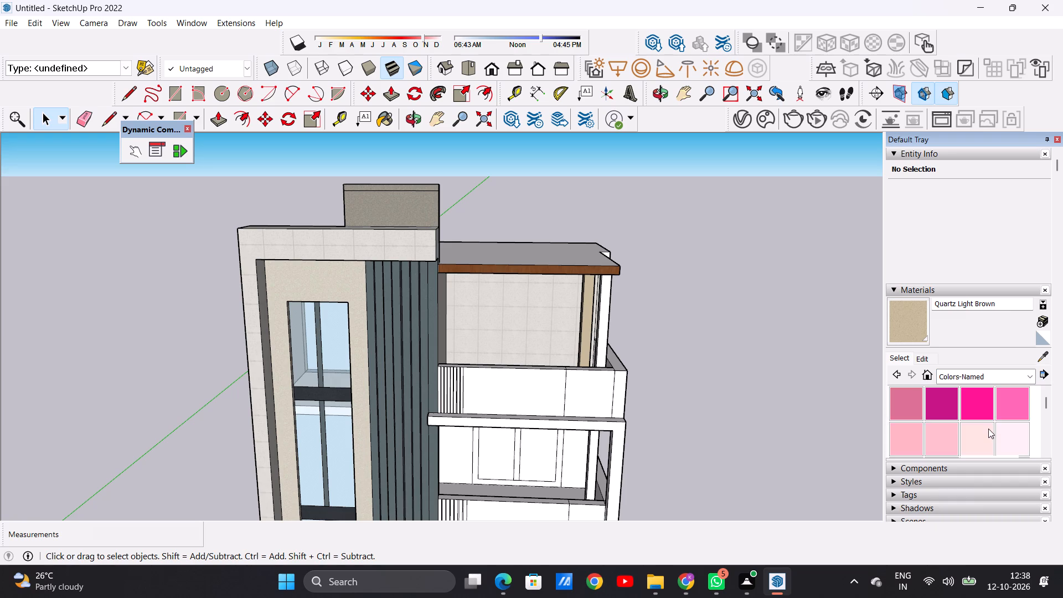
left_click(1003, 414)
scroll(616, 348, "up", 8)
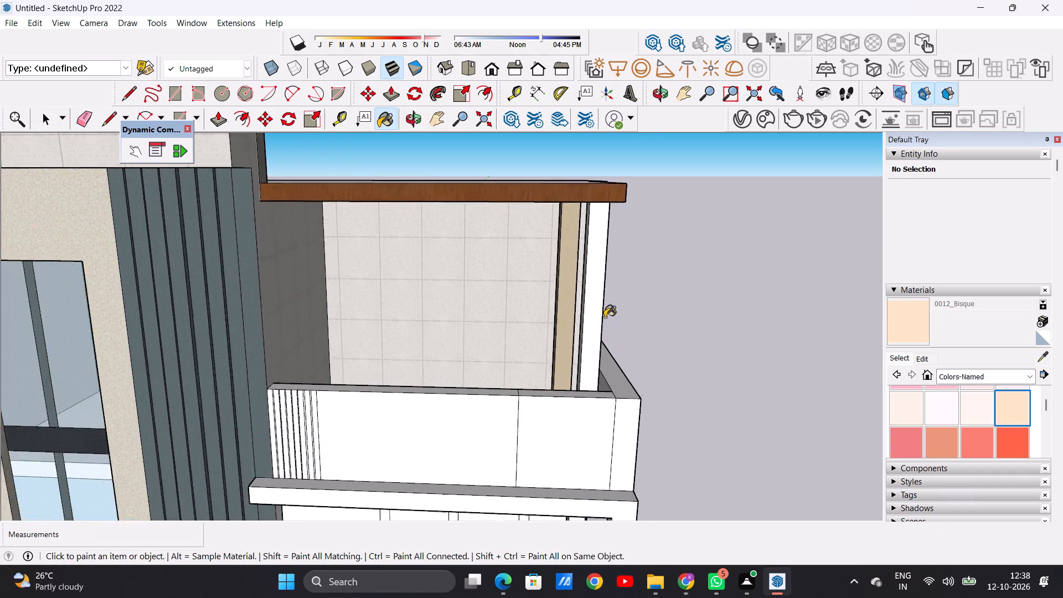
scroll(605, 317, "up", 4)
left_click(571, 313)
Paint the inward-facing side of the outer top-floor balcony post with 0012_Bisque.
scroll(572, 334, "down", 6)
middle_click_drag(558, 331, 679, 395)
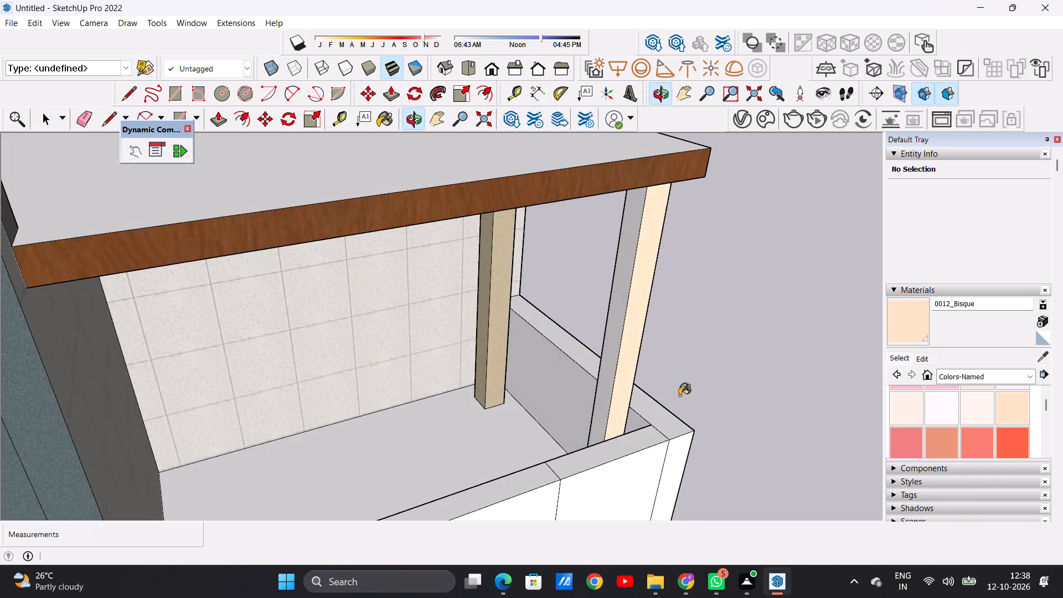
middle_click_drag(679, 395, 685, 400)
scroll(642, 368, "up", 6)
scroll(535, 321, "down", 7)
scroll(503, 326, "up", 1)
scroll(506, 326, "down", 12)
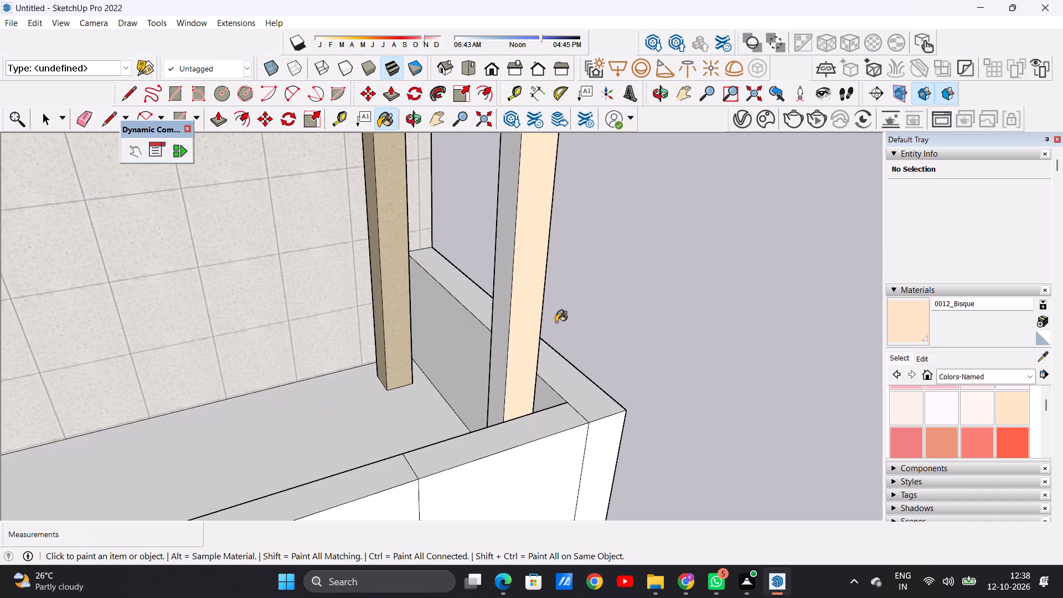
scroll(556, 322, "down", 2)
scroll(531, 321, "up", 1)
scroll(533, 320, "down", 1)
scroll(534, 318, "up", 12)
left_click(539, 311)
Paint the outer balcony post's two remaining faces with 0012_Bisque, working from the building's side.
scroll(445, 350, "down", 10)
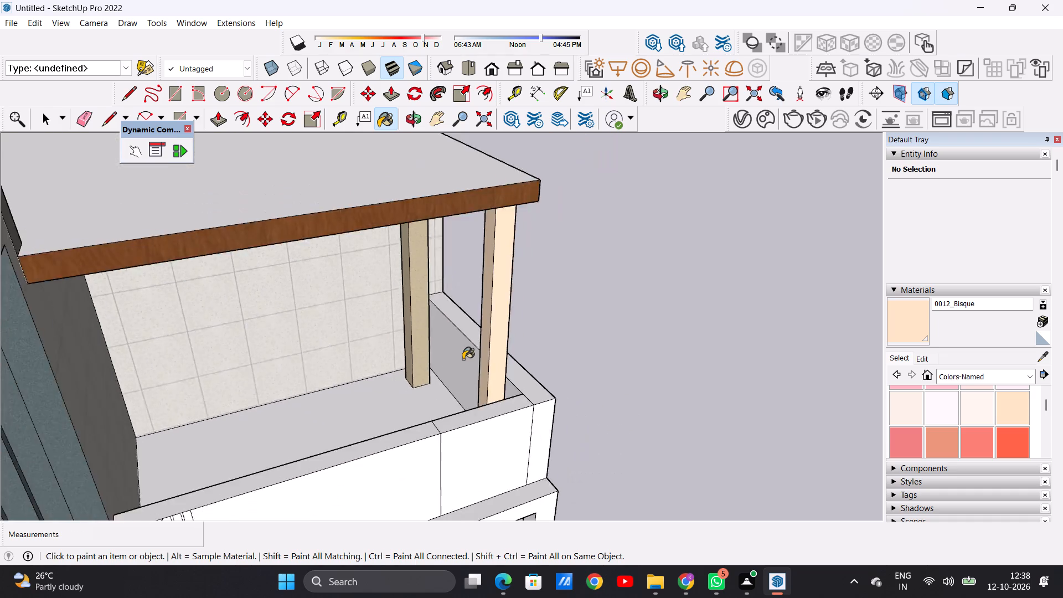
scroll(463, 359, "down", 4)
middle_click_drag(580, 319, 14, 329)
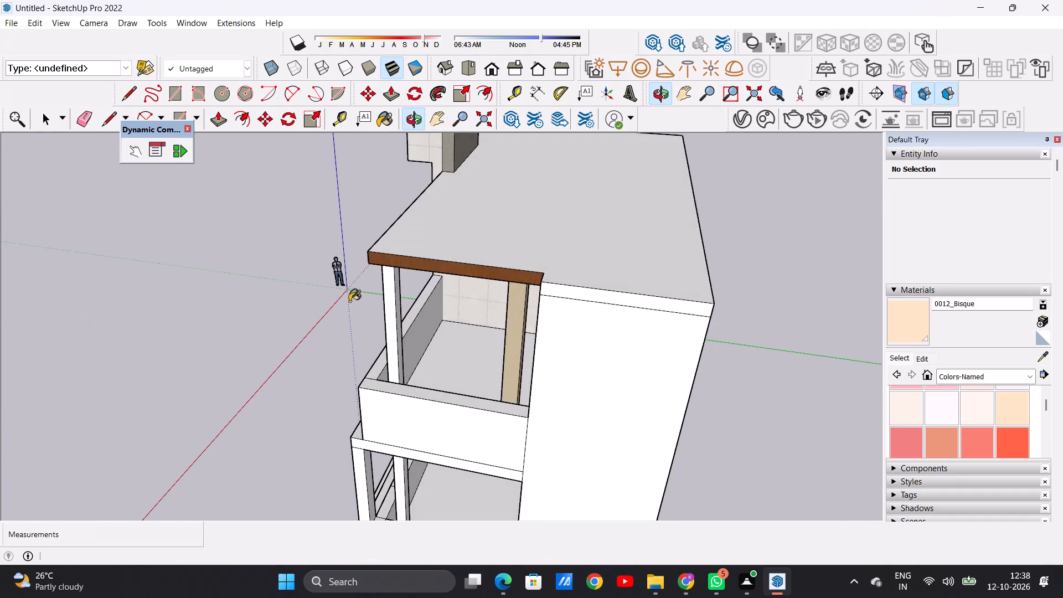
scroll(349, 301, "up", 7)
scroll(407, 300, "down", 5)
scroll(520, 311, "up", 4)
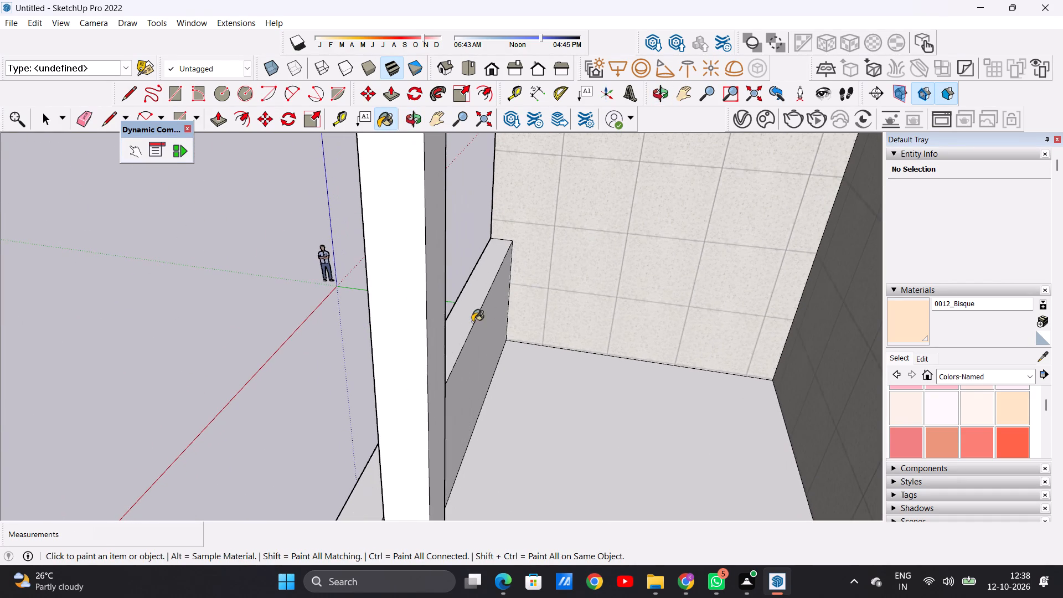
left_click(435, 331)
left_click(396, 350)
Examine the front elevation, comparing the painted top-floor posts with the white balconies and frames below.
scroll(429, 343, "down", 17)
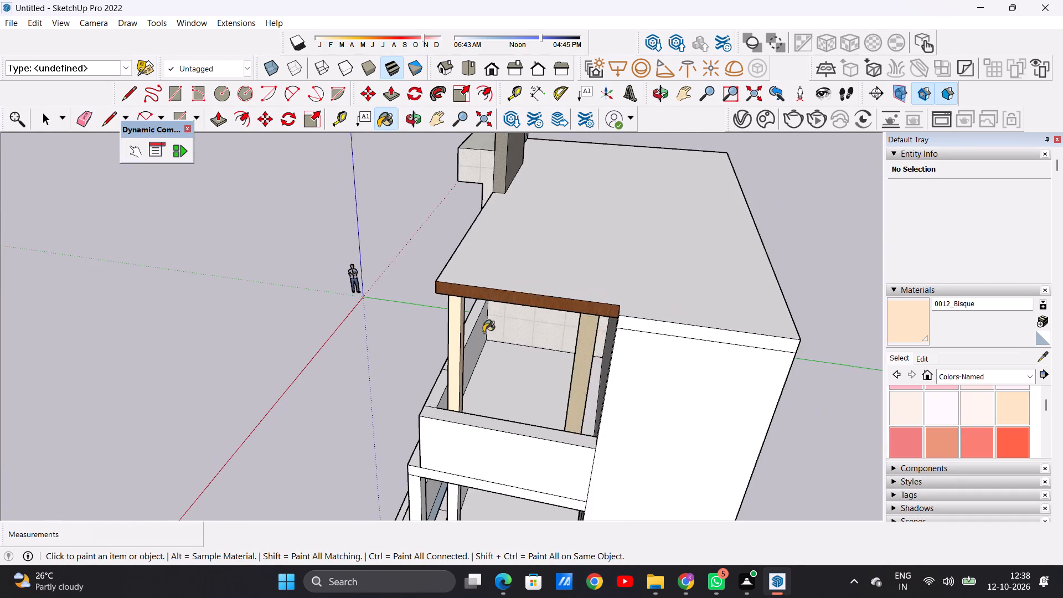
middle_click_drag(338, 384, 759, 357)
middle_click_drag(571, 353, 618, 326)
middle_click_drag(618, 326, 561, 331)
scroll(559, 324, "up", 2)
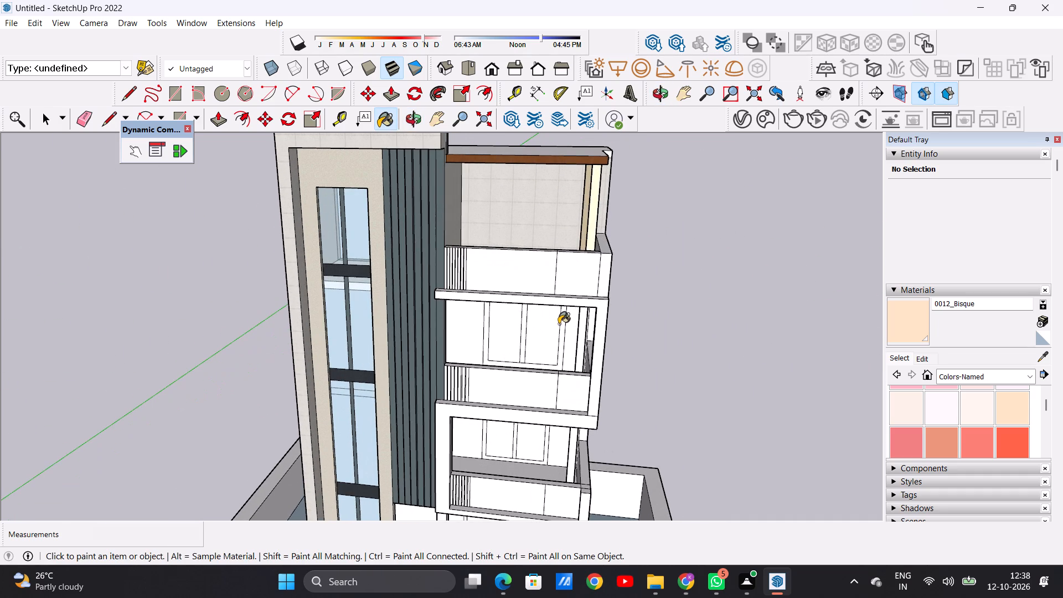
key("space")
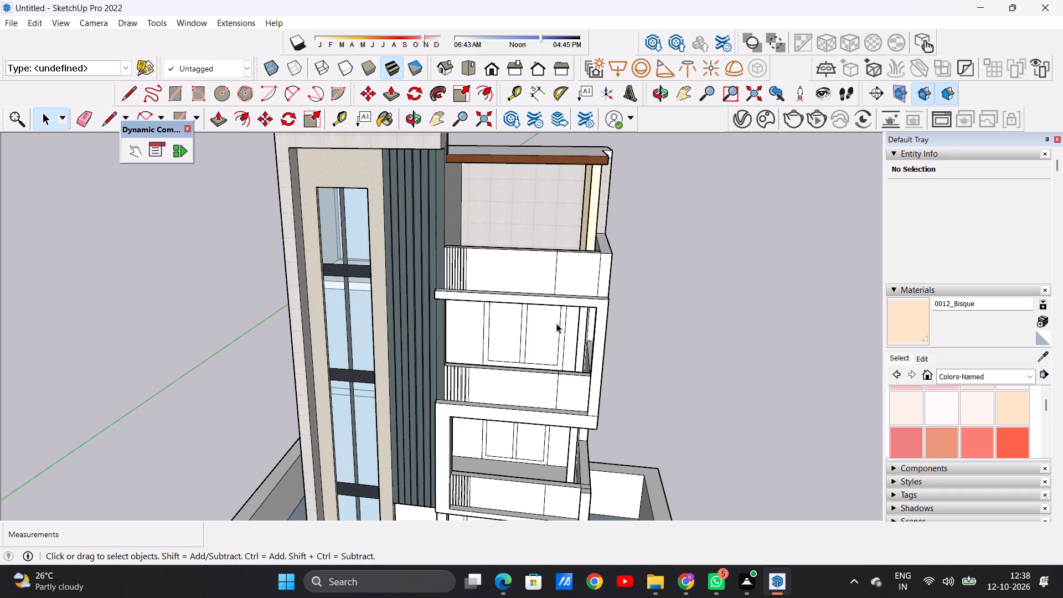
scroll(554, 213, "up", 7)
scroll(559, 218, "down", 1)
middle_click_drag(561, 221, 661, 226)
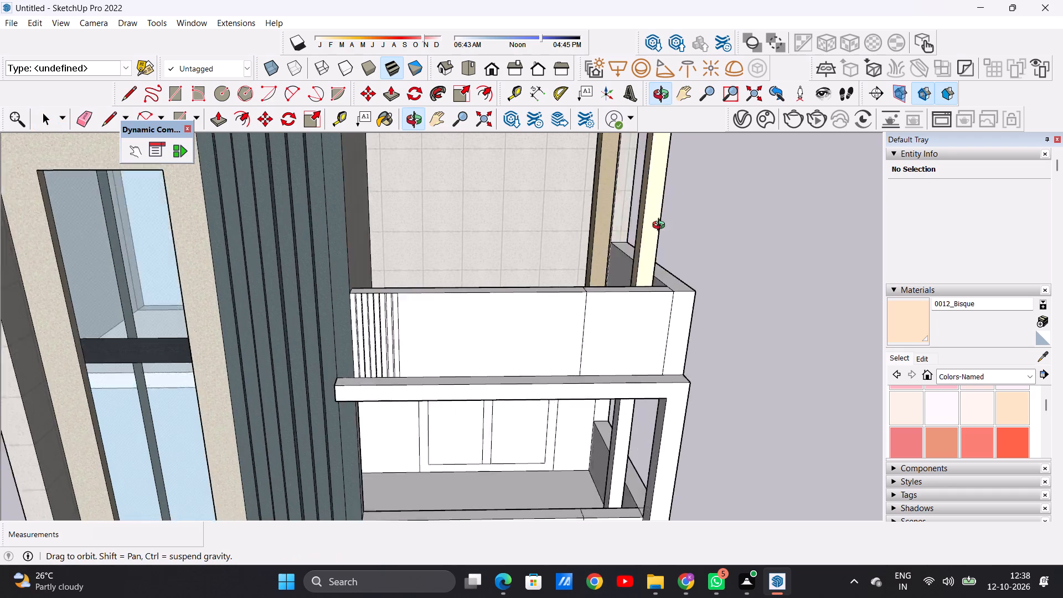
middle_click_drag(661, 226, 580, 243)
scroll(603, 266, "down", 4)
scroll(607, 268, "up", 1)
scroll(608, 268, "down", 7)
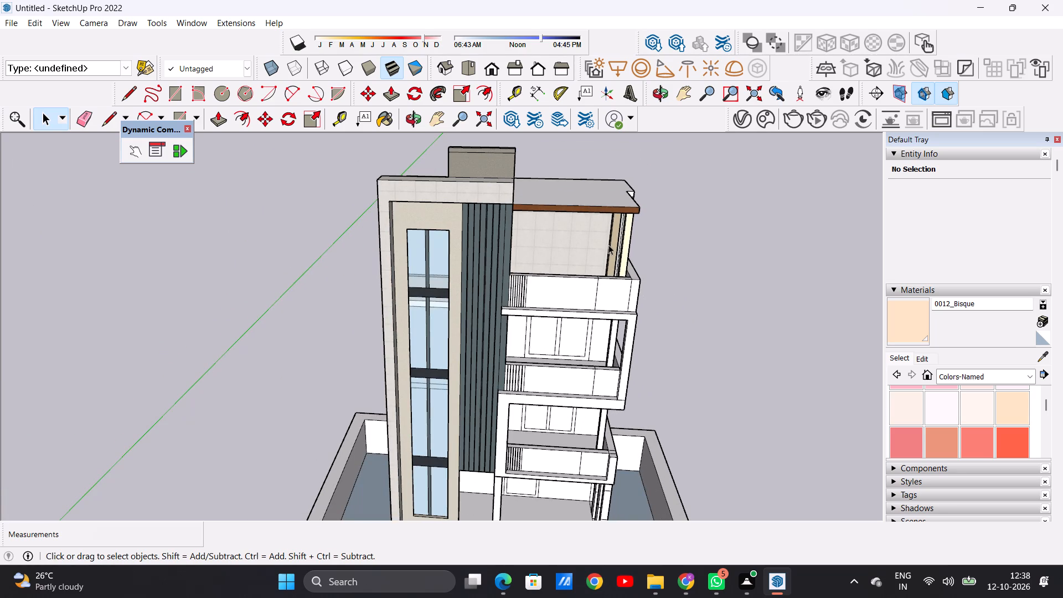
Darken the 0012_Bisque material colour slightly with the Color Wheel's brightness setting, keeping it as the paint material.
scroll(626, 374, "up", 2)
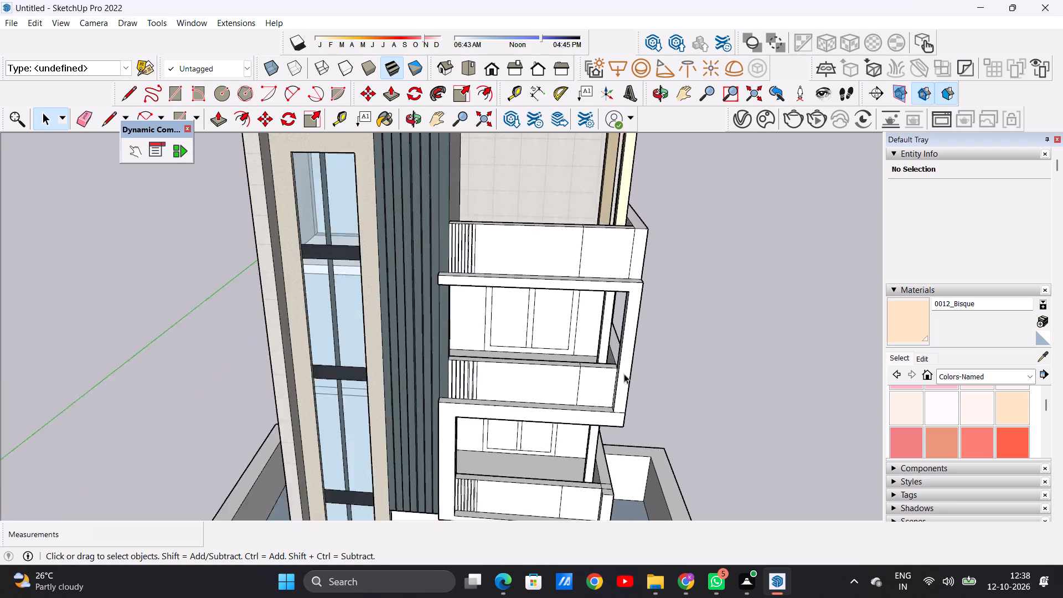
scroll(624, 374, "up", 7)
scroll(604, 337, "down", 1)
scroll(604, 337, "up", 1)
left_click(905, 323)
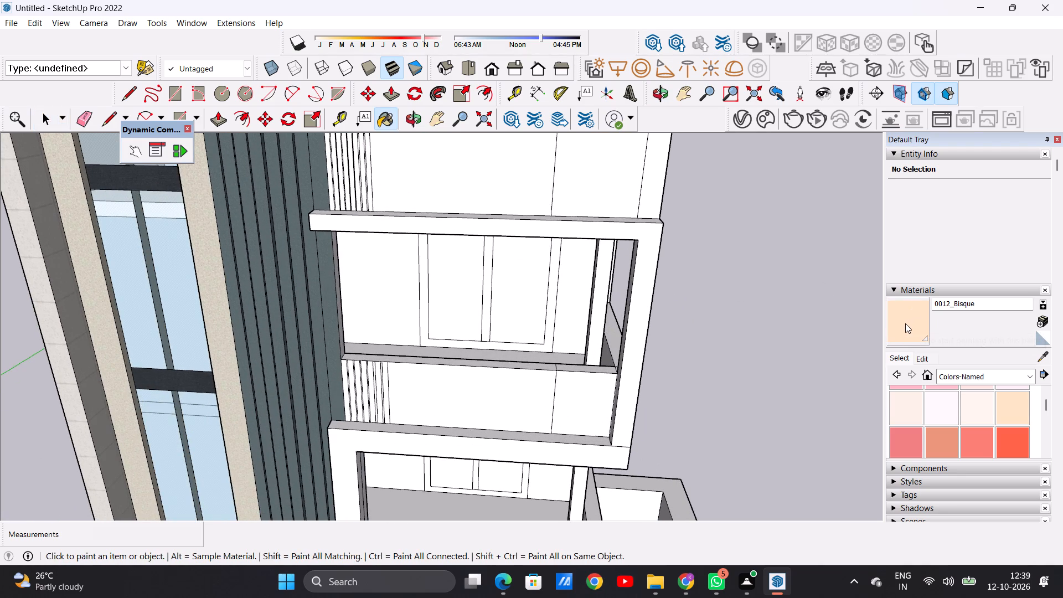
left_click(923, 359)
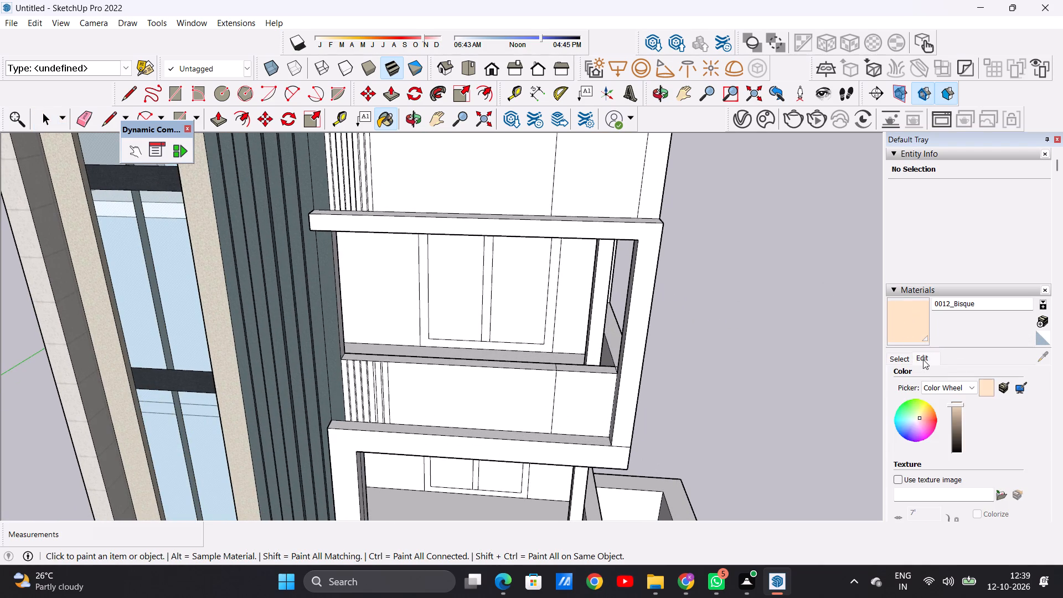
left_click(954, 410)
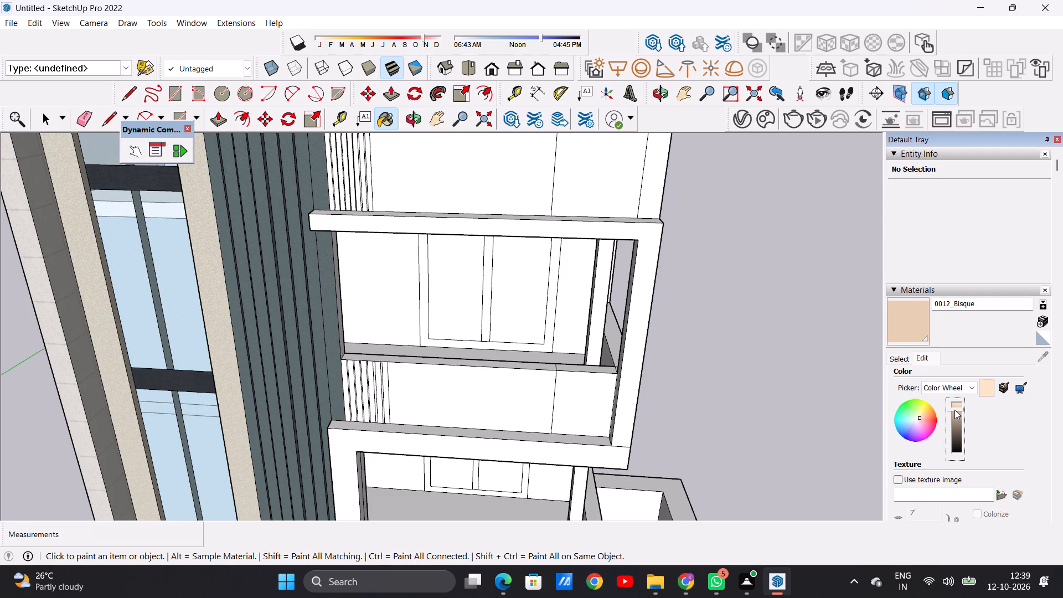
Paint the front and inward-facing sides of the second-floor balcony post, directly below the top floor, with 0012_Bisque.
scroll(688, 359, "down", 9)
scroll(648, 227, "up", 7)
middle_click_drag(690, 240, 522, 223)
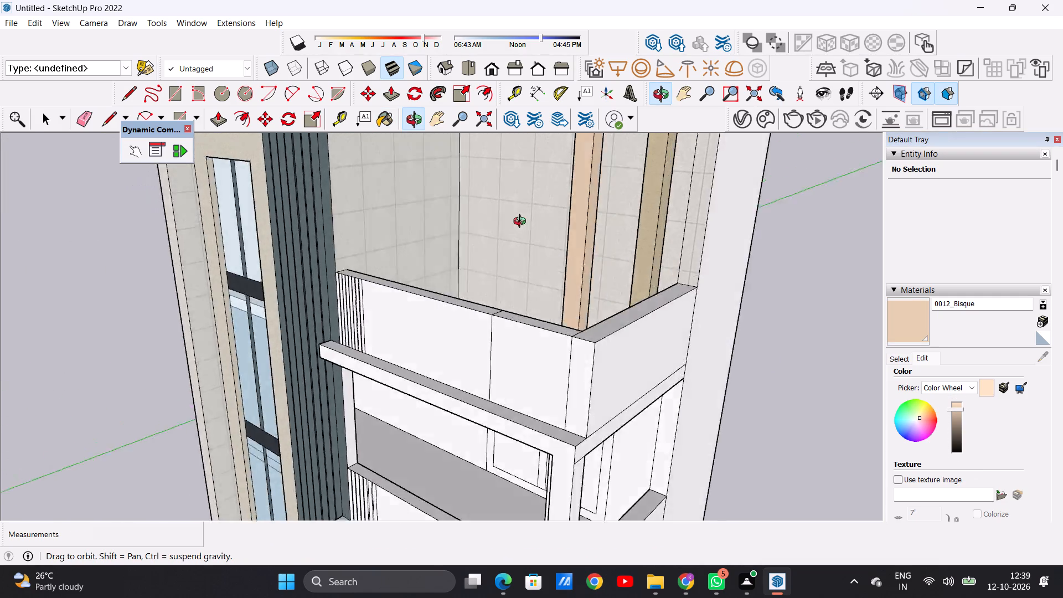
middle_click_drag(522, 223, 639, 202)
scroll(625, 229, "down", 8)
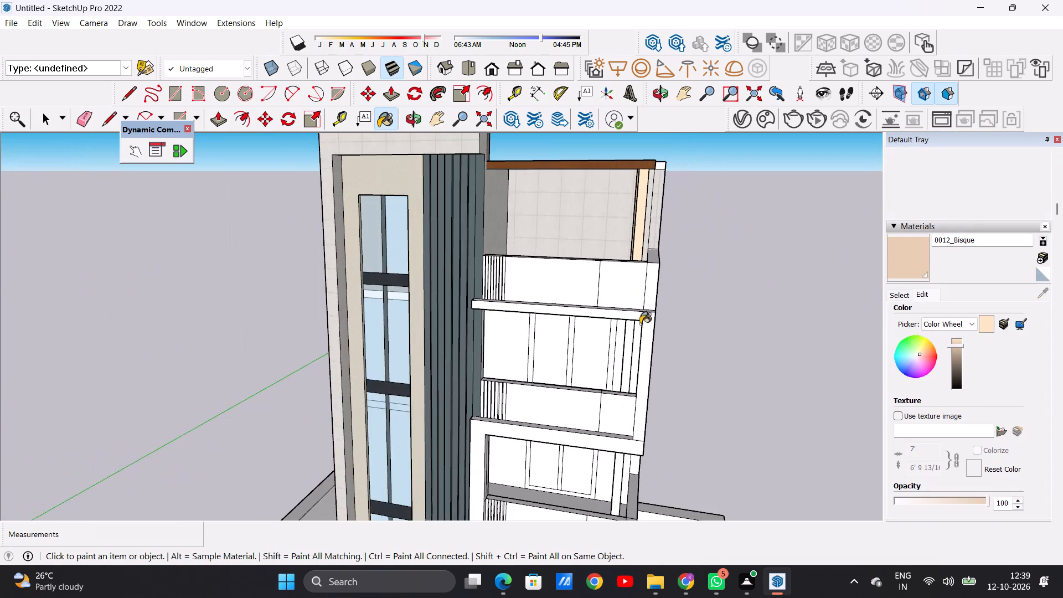
scroll(636, 332, "up", 1)
scroll(636, 334, "down", 1)
scroll(636, 336, "up", 7)
scroll(635, 348, "down", 1)
scroll(635, 348, "up", 11)
left_click(575, 362)
scroll(587, 339, "down", 12)
middle_click_drag(539, 325, 685, 339)
scroll(669, 322, "up", 7)
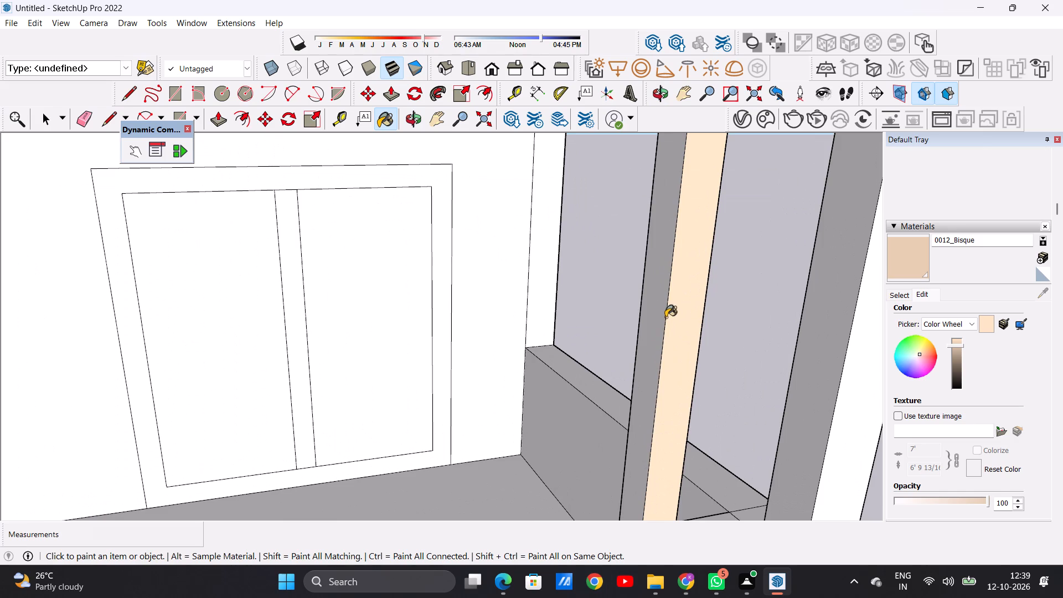
left_click(656, 315)
Paint the outer side and rear face of the second-floor balcony post with 0012_Bisque.
scroll(614, 319, "down", 12)
middle_click_drag(674, 324, 327, 326)
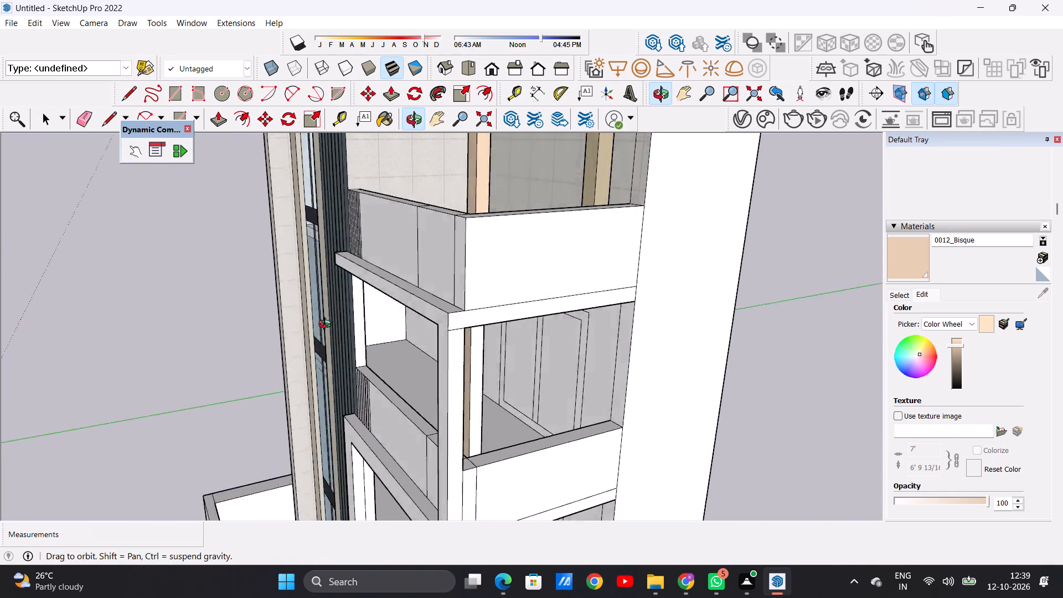
middle_click_drag(327, 326, 261, 328)
scroll(385, 350, "up", 6)
left_click(460, 350)
scroll(421, 353, "down", 9)
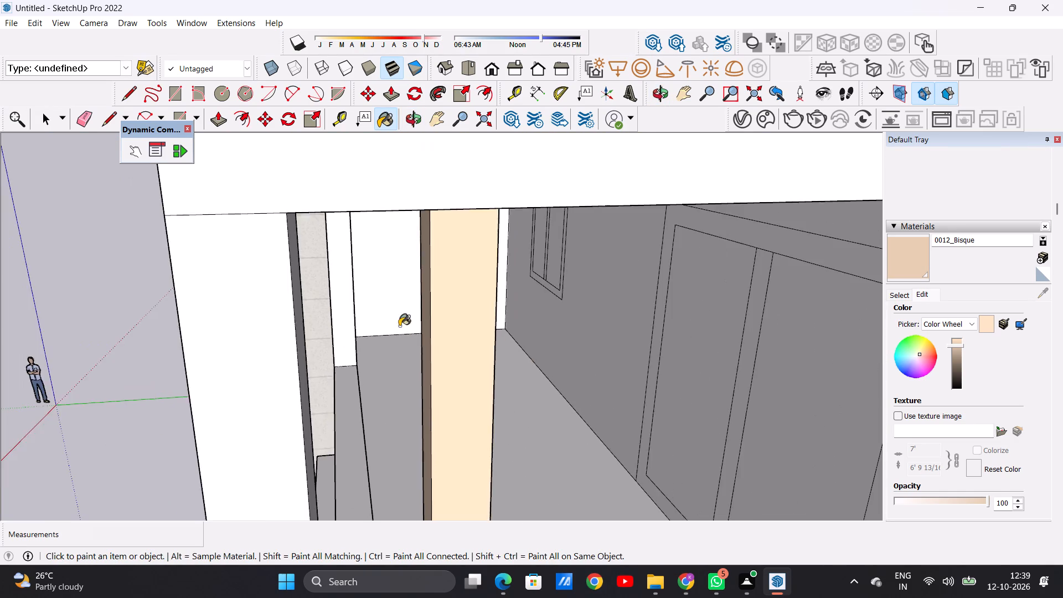
scroll(399, 326, "down", 5)
middle_click_drag(434, 357, 275, 357)
scroll(288, 337, "up", 9)
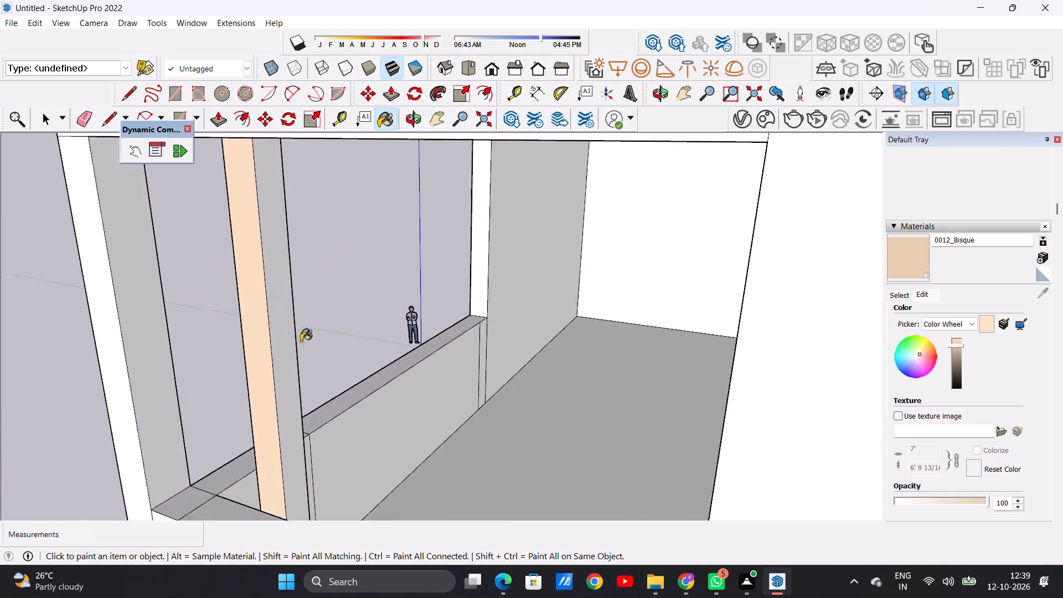
scroll(301, 341, "up", 3)
scroll(316, 354, "down", 4)
left_click(307, 364)
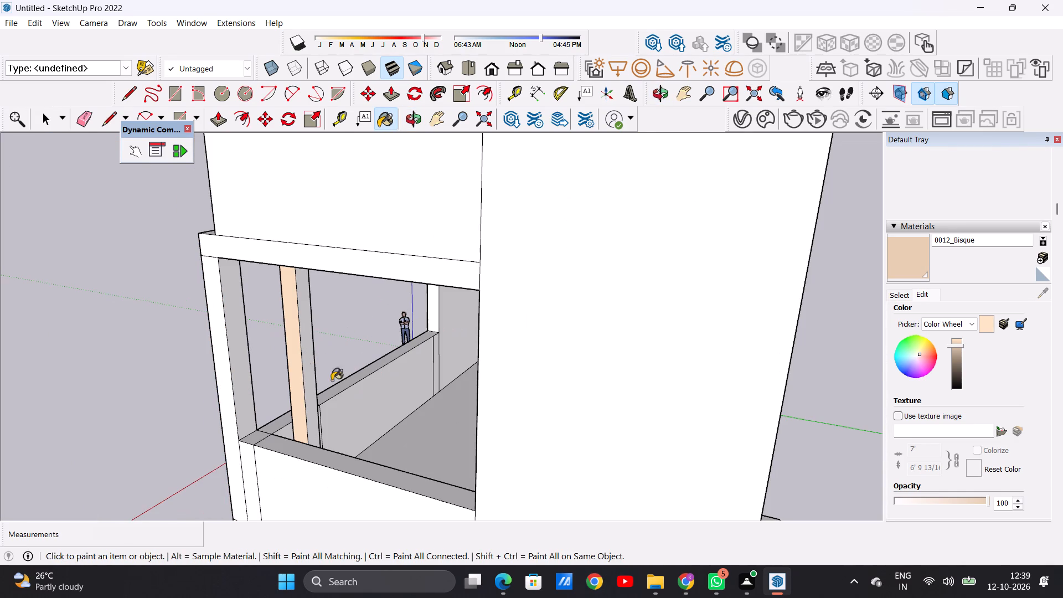
Paint the front face and outer side of the first-floor balcony post with 0012_Bisque.
middle_click_drag(301, 385, 758, 370)
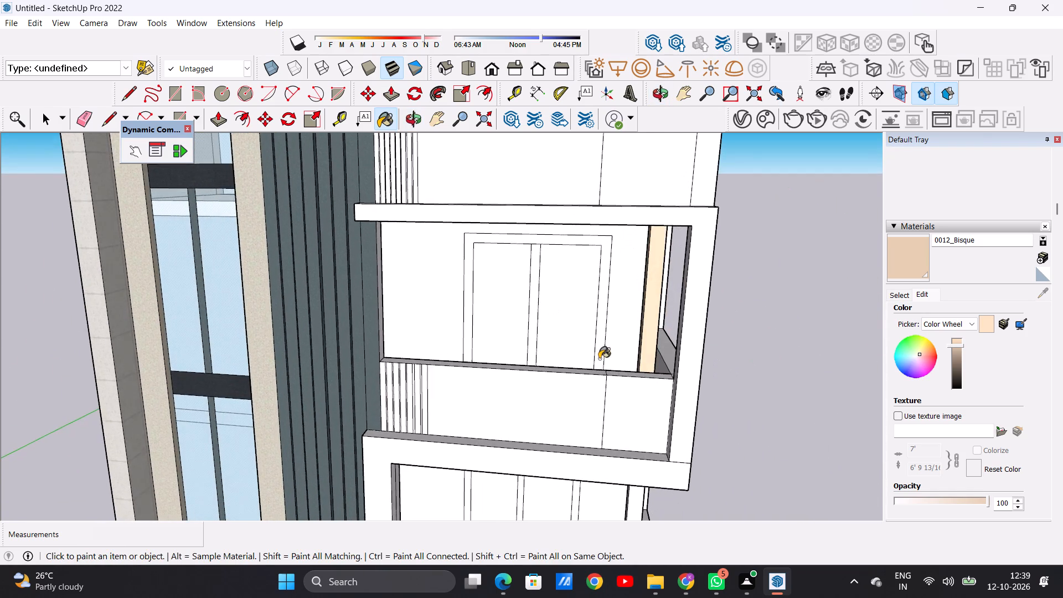
scroll(594, 354, "down", 11)
scroll(606, 408, "up", 1)
scroll(606, 408, "down", 1)
scroll(606, 408, "up", 17)
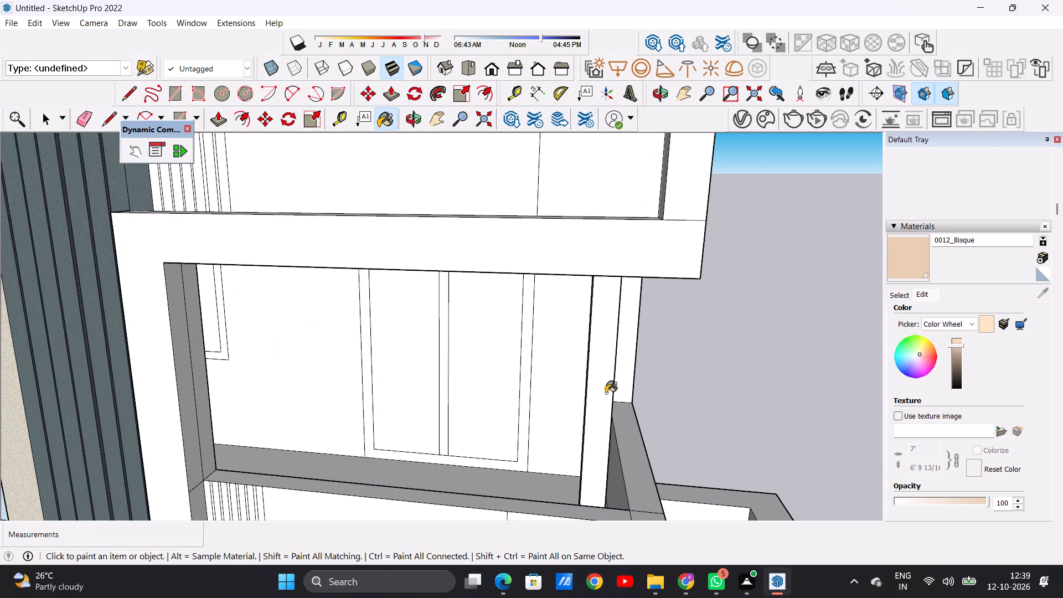
left_click(603, 369)
scroll(608, 341, "down", 3)
middle_click_drag(592, 368, 363, 369)
scroll(409, 357, "up", 5)
left_click(409, 353)
Paint the rear face and inward-facing side of the first-floor balcony post with 0012_Bisque.
scroll(429, 353, "down", 6)
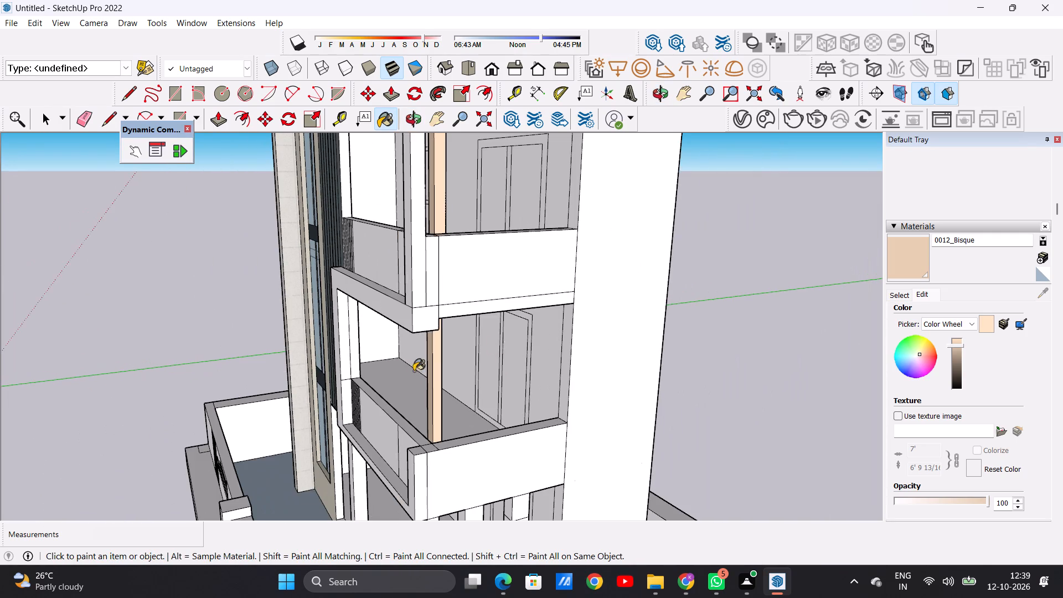
middle_click_drag(405, 371, 189, 378)
scroll(284, 339, "up", 11)
left_click(278, 338)
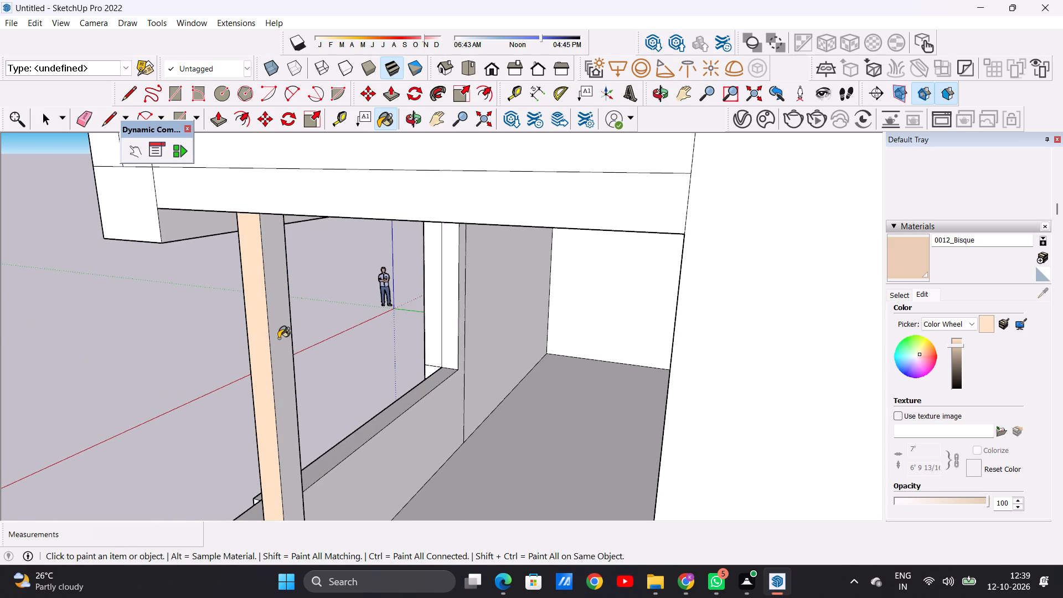
scroll(325, 391, "down", 8)
middle_click_drag(333, 415, 654, 408)
middle_click_drag(486, 419, 600, 419)
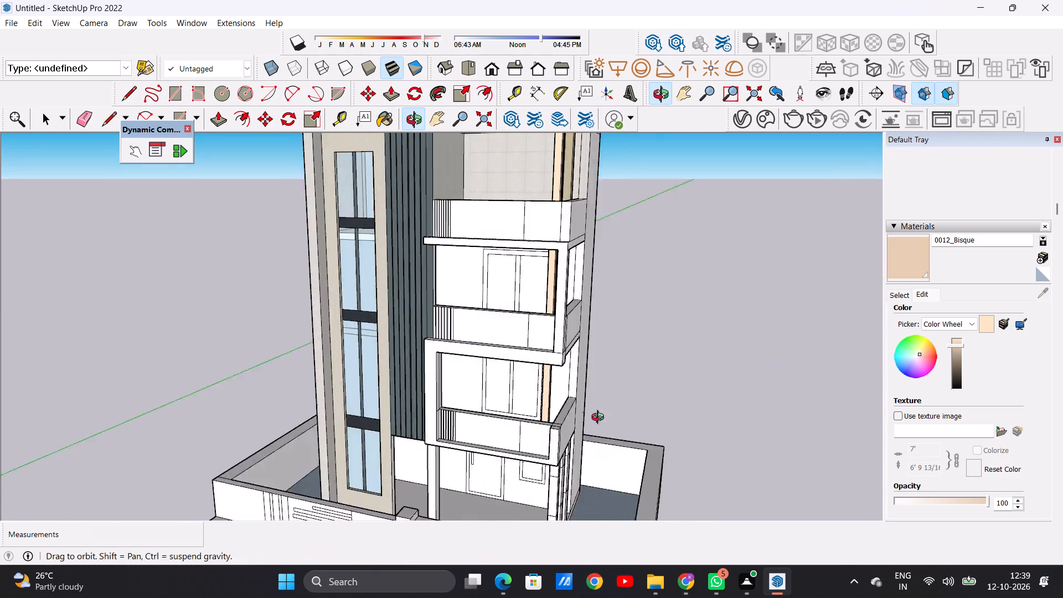
middle_click_drag(600, 419, 764, 415)
scroll(559, 377, "up", 19)
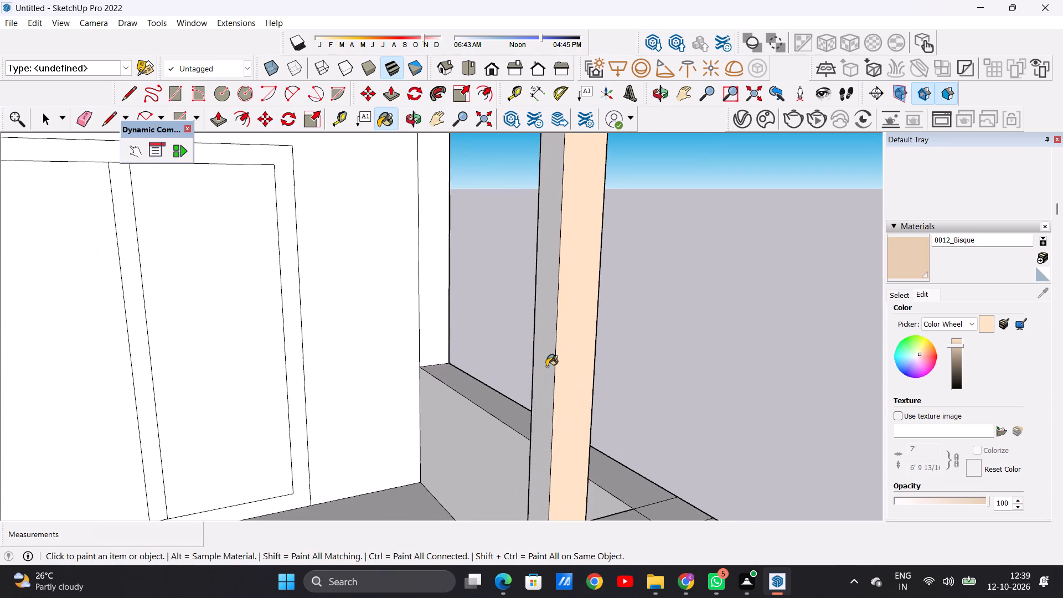
left_click(545, 364)
Paint the front face of the ground-floor porch post beside the glazed tower with 0012_Bisque.
scroll(496, 403, "down", 20)
middle_click_drag(543, 419, 443, 419)
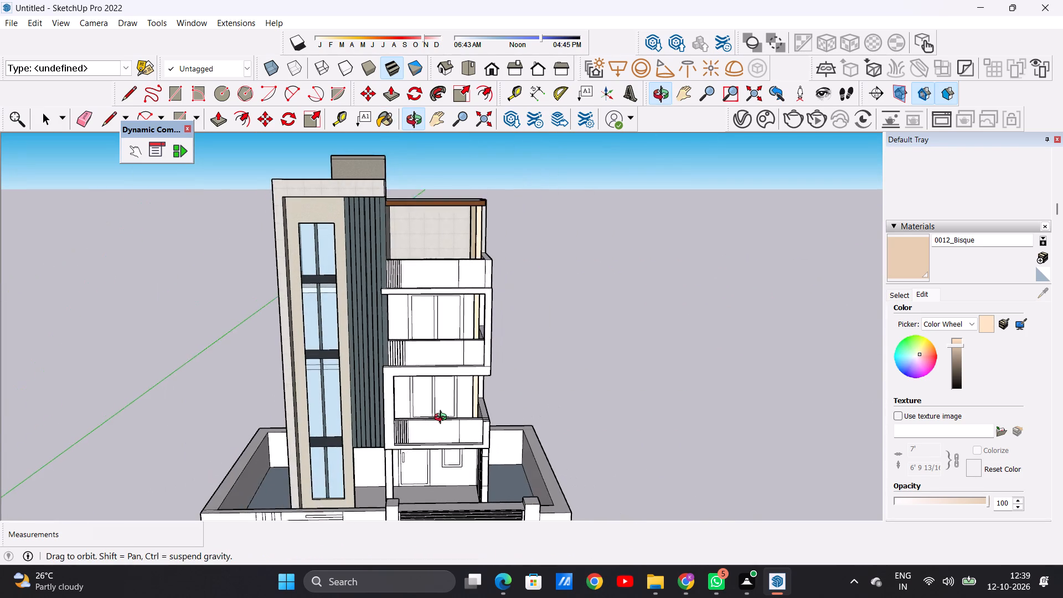
middle_click_drag(443, 419, 427, 399)
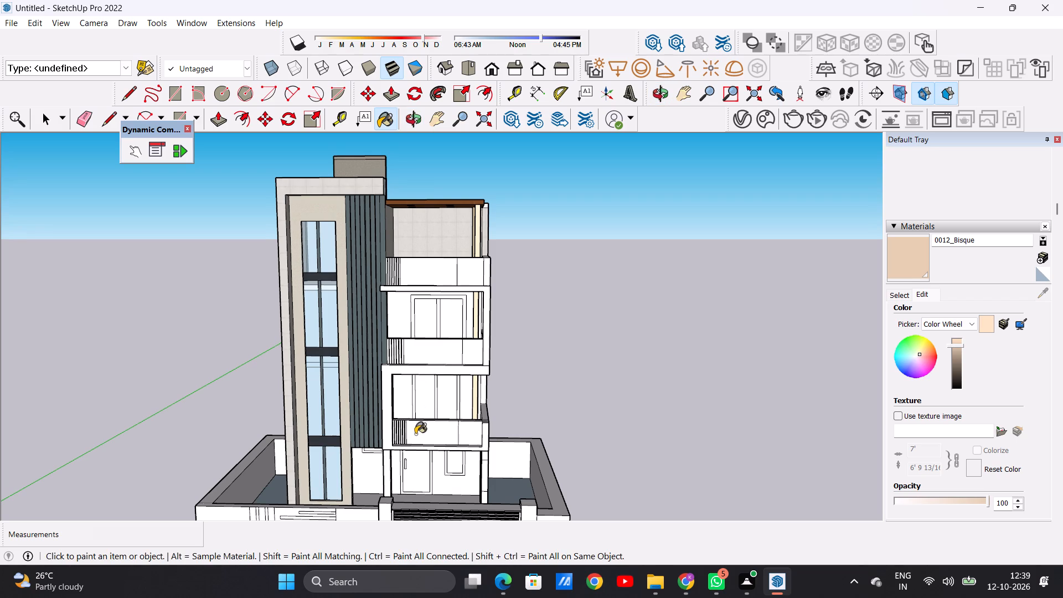
scroll(392, 487, "up", 16)
left_click(376, 455)
Paint the two side faces of the ground-floor porch post beside the tower with 0012_Bisque.
scroll(386, 423, "down", 4)
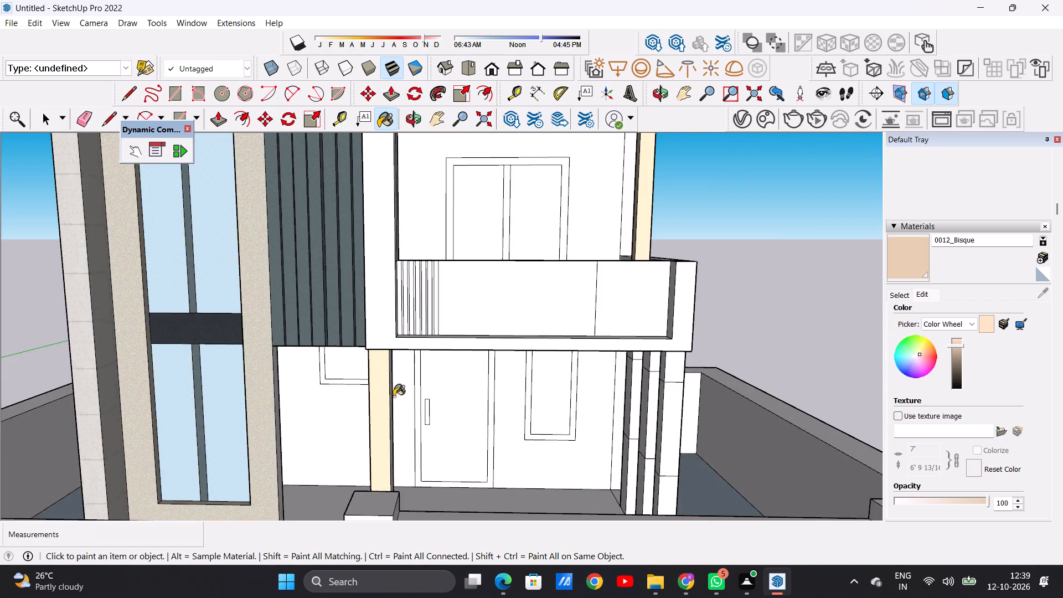
scroll(394, 396, "down", 5)
middle_click_drag(474, 454, 345, 502)
scroll(405, 416, "up", 7)
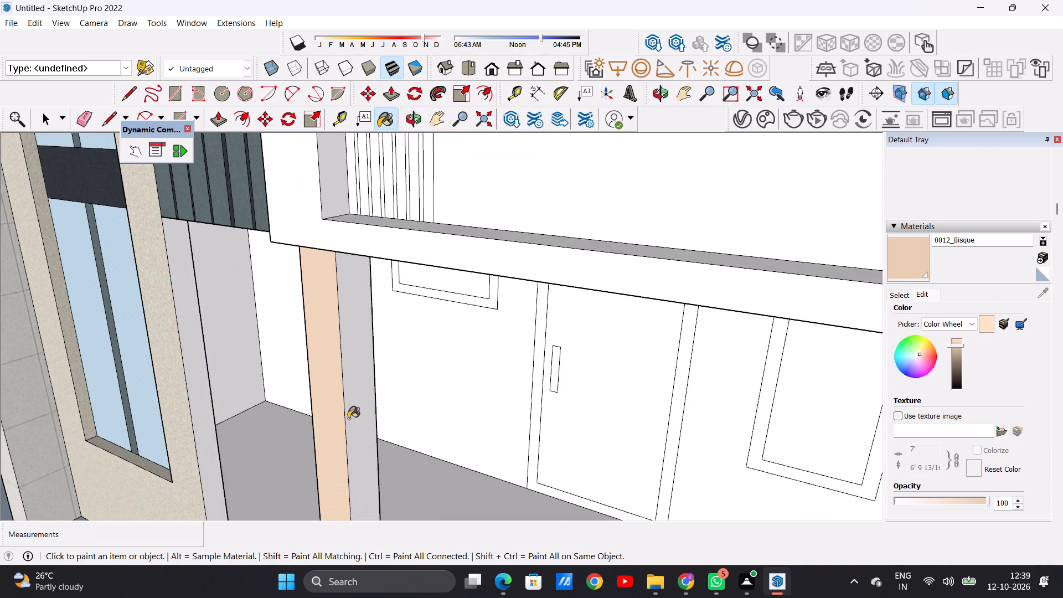
left_click(348, 419)
scroll(398, 425, "down", 10)
middle_click_drag(313, 430, 632, 434)
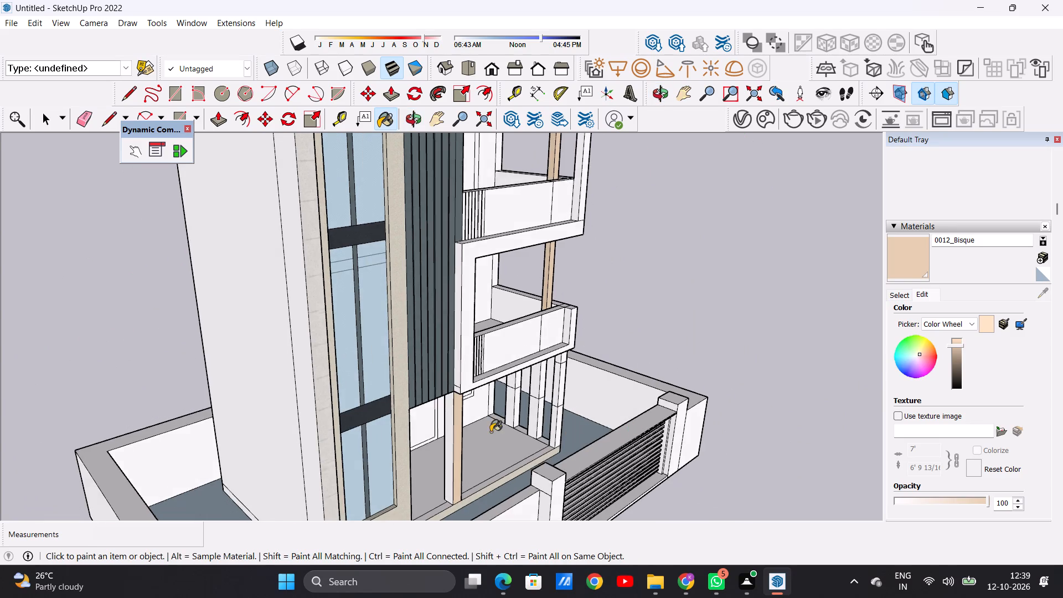
scroll(491, 432, "up", 7)
left_click(374, 429)
Paint the rear face of the ground-floor porch post with 0012_Bisque, reaching it through the white side posts.
scroll(409, 444, "down", 13)
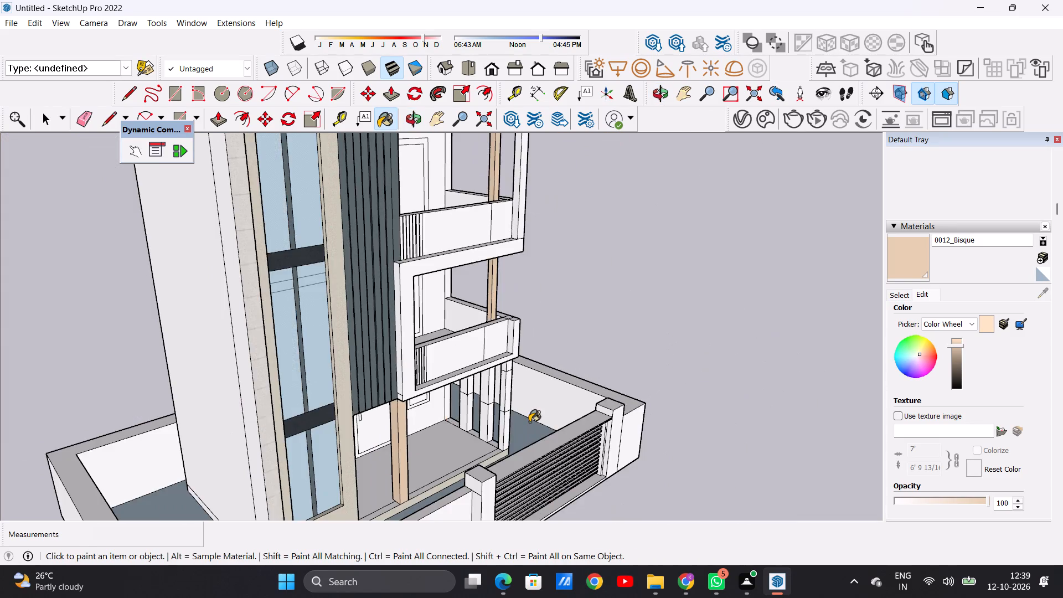
middle_click_drag(525, 422, 229, 460)
scroll(440, 457, "up", 13)
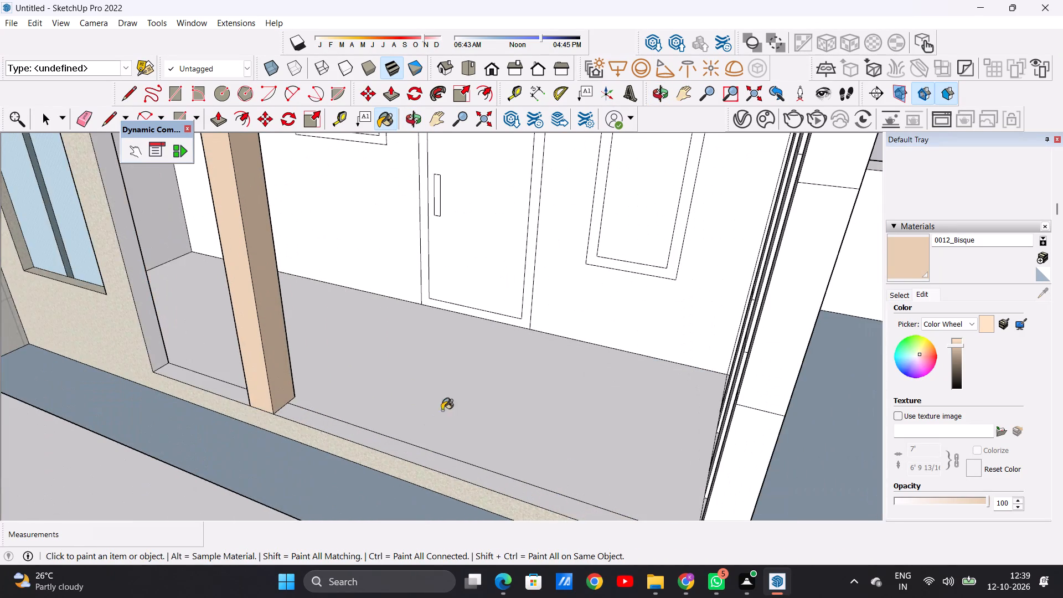
middle_click_drag(482, 379, 286, 408)
scroll(309, 414, "down", 1)
scroll(324, 415, "up", 1)
scroll(345, 415, "down", 4)
middle_click_drag(544, 385, 446, 347)
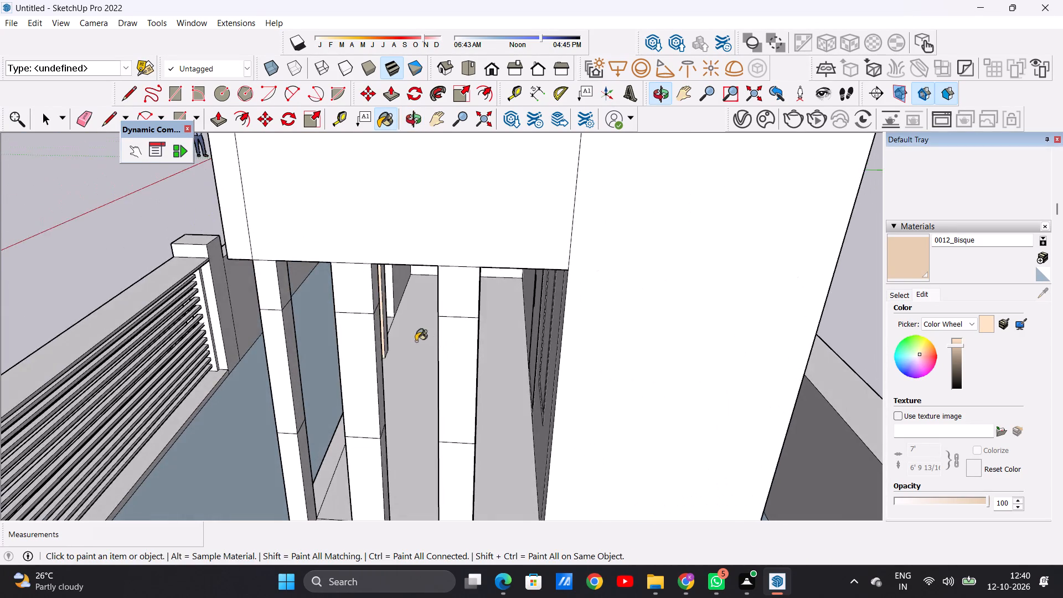
scroll(416, 331, "up", 7)
scroll(348, 293, "up", 7)
left_click(337, 295)
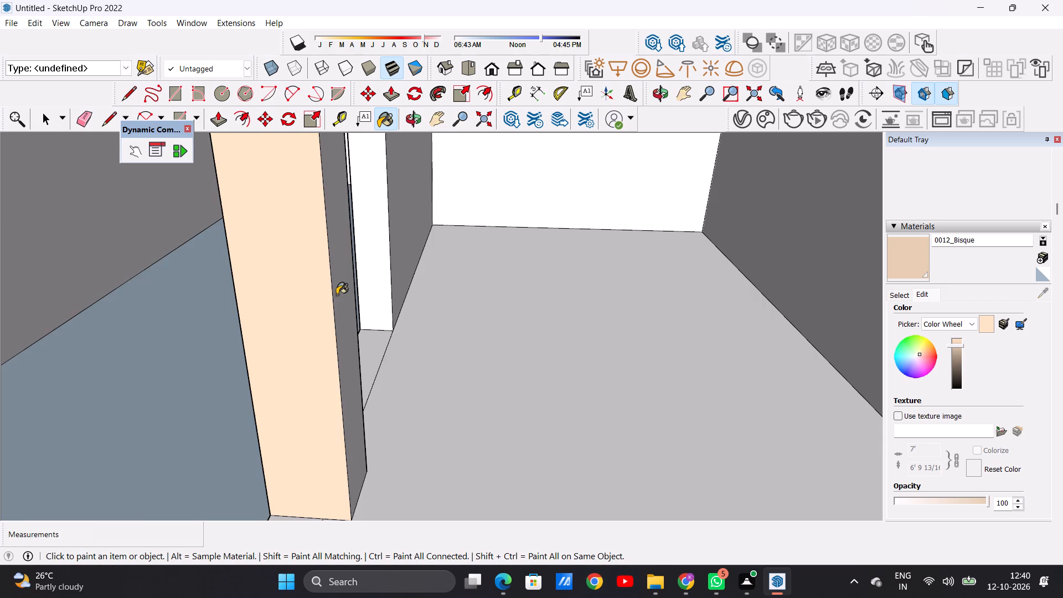
Examine the front elevation, the porch plinth and the unpainted white posts along the porch's outer side.
scroll(352, 334, "down", 4)
scroll(358, 336, "up", 1)
scroll(360, 336, "down", 20)
scroll(360, 336, "down", 2)
middle_click_drag(262, 365, 608, 353)
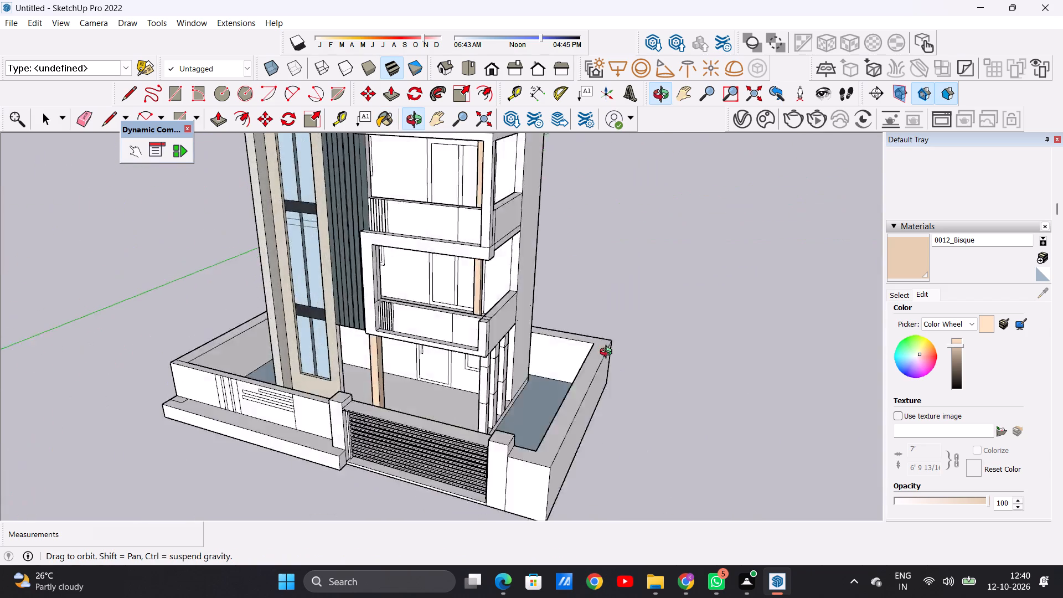
middle_click_drag(608, 353, 672, 346)
key("space")
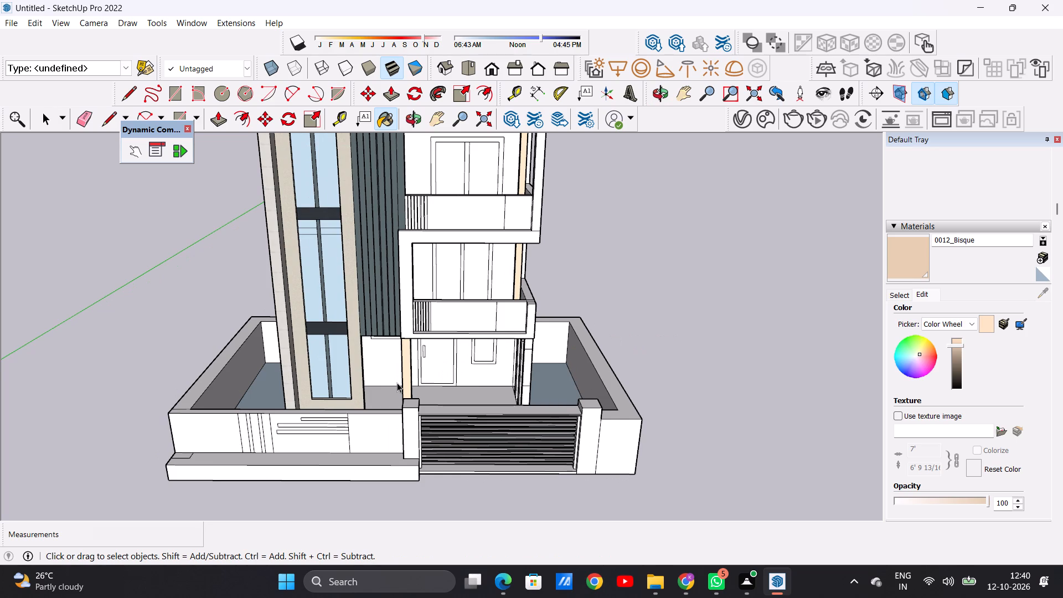
key("space")
scroll(397, 385, "up", 6)
middle_click_drag(391, 393, 413, 467)
scroll(378, 453, "down", 3)
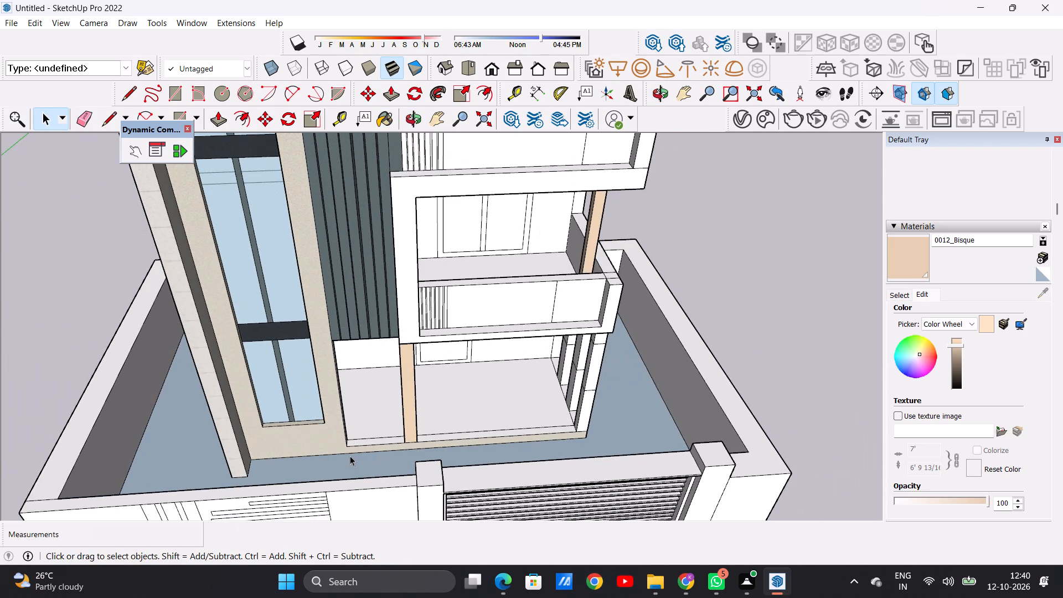
scroll(350, 457, "up", 9)
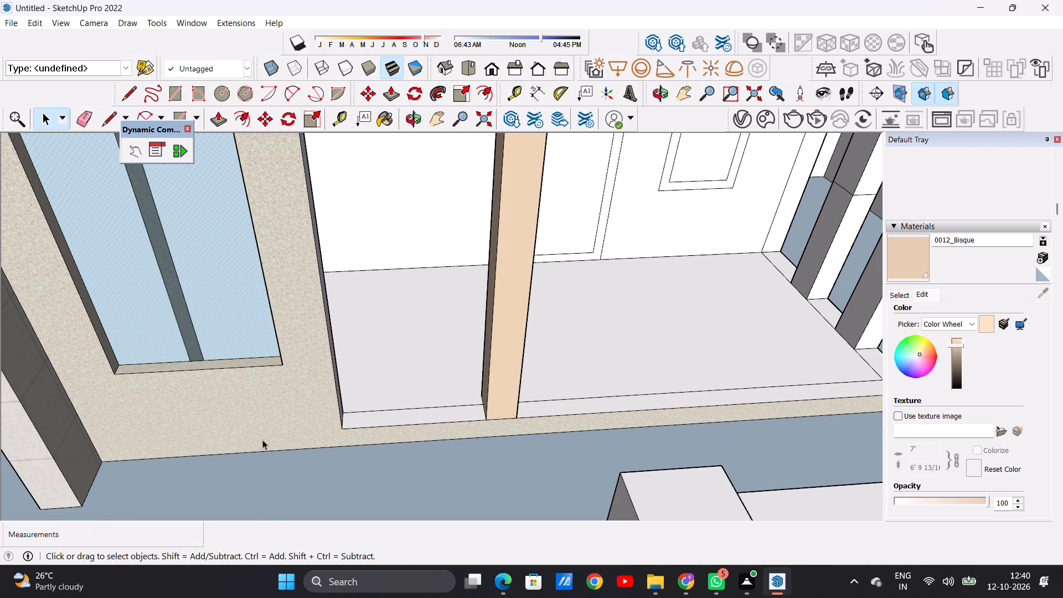
scroll(256, 436, "down", 19)
middle_click_drag(303, 430, 307, 365)
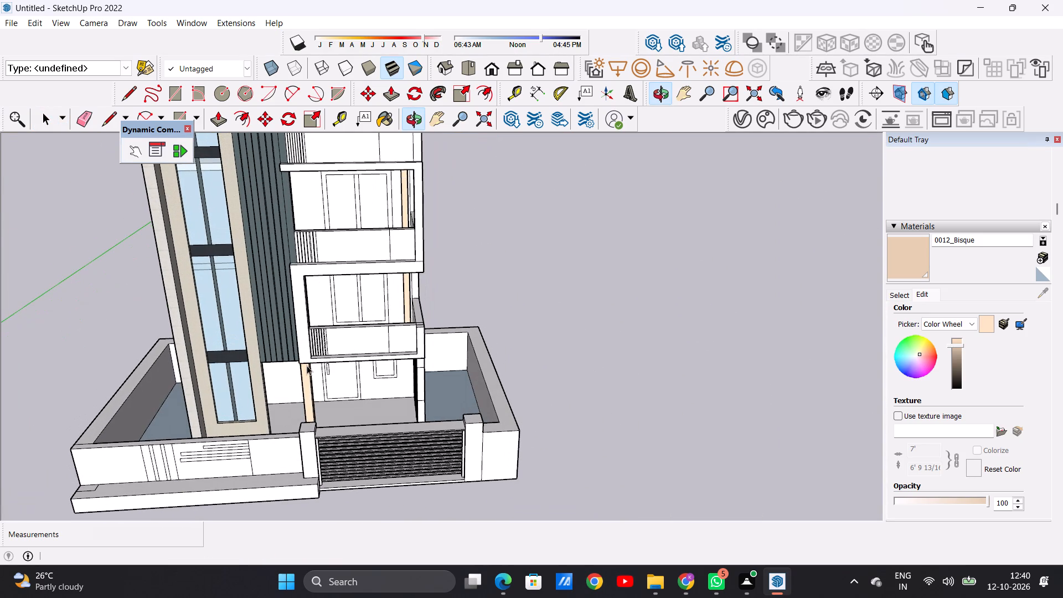
scroll(428, 377, "up", 4)
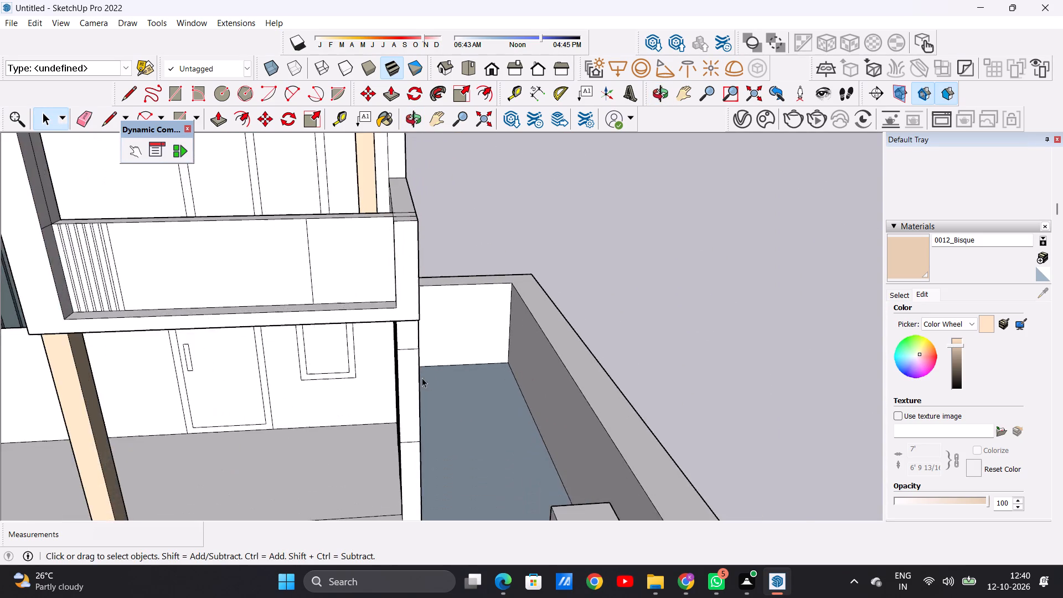
scroll(422, 378, "up", 8)
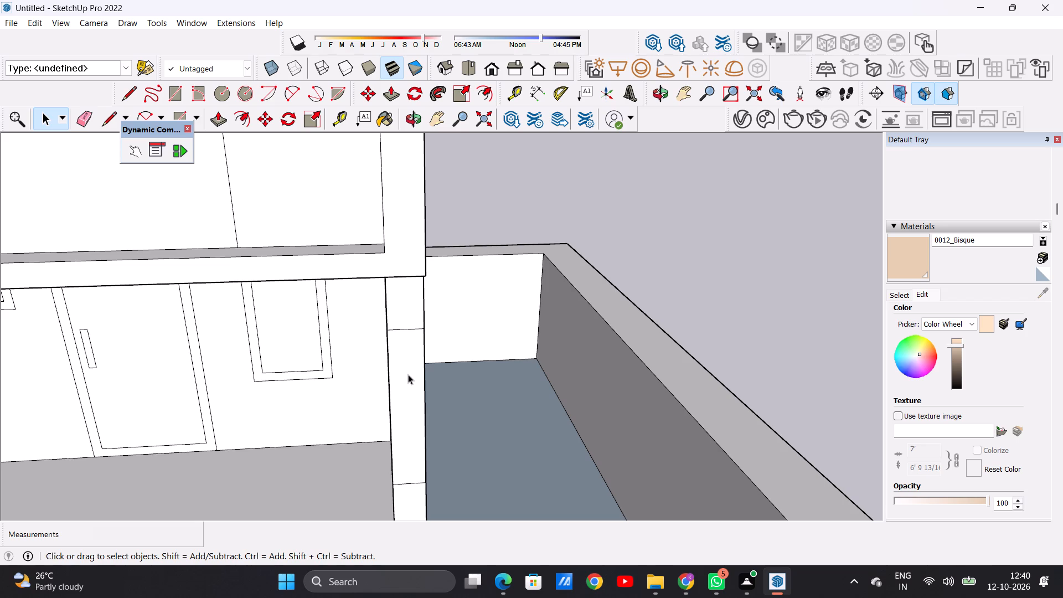
Paint the front and porch-facing faces of the top segment of the front post on the porch's outer side with 0012_Bisque.
scroll(453, 353, "down", 6)
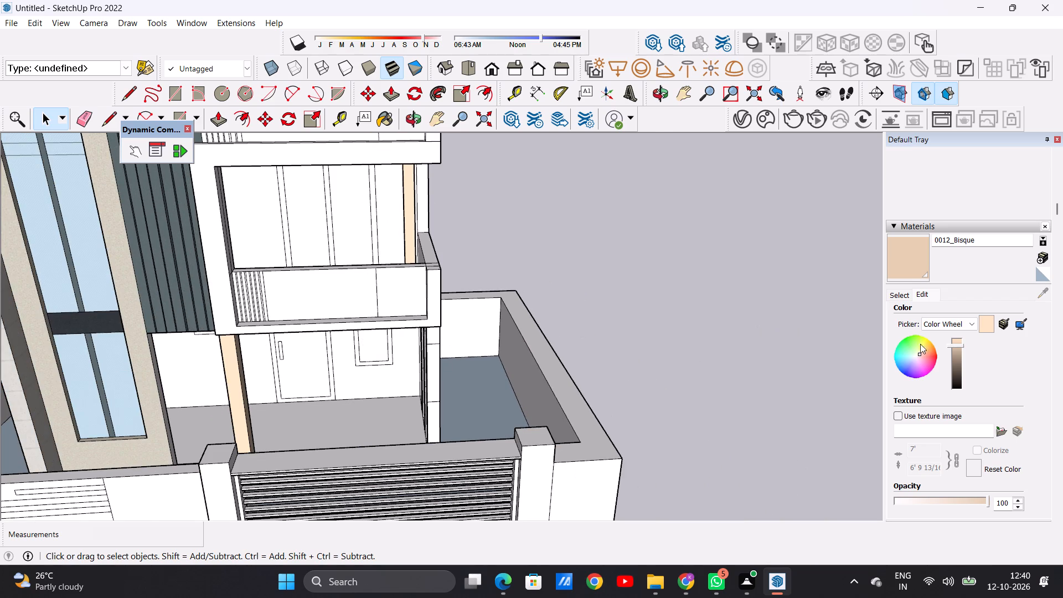
left_click(909, 263)
scroll(426, 337, "up", 14)
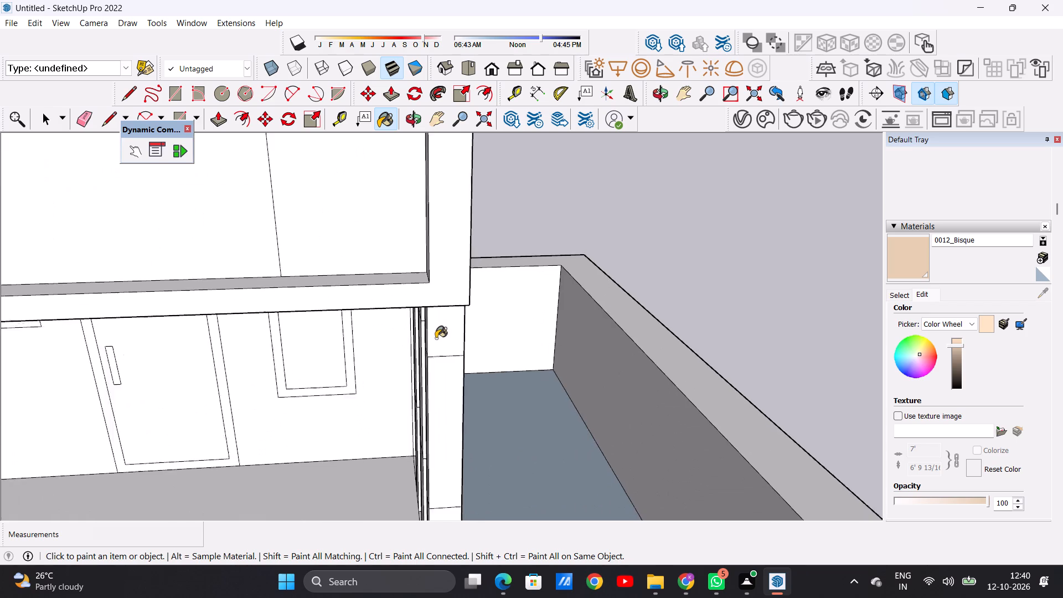
scroll(436, 338, "up", 5)
left_click(434, 337)
scroll(478, 321, "down", 12)
middle_click_drag(433, 354, 538, 362)
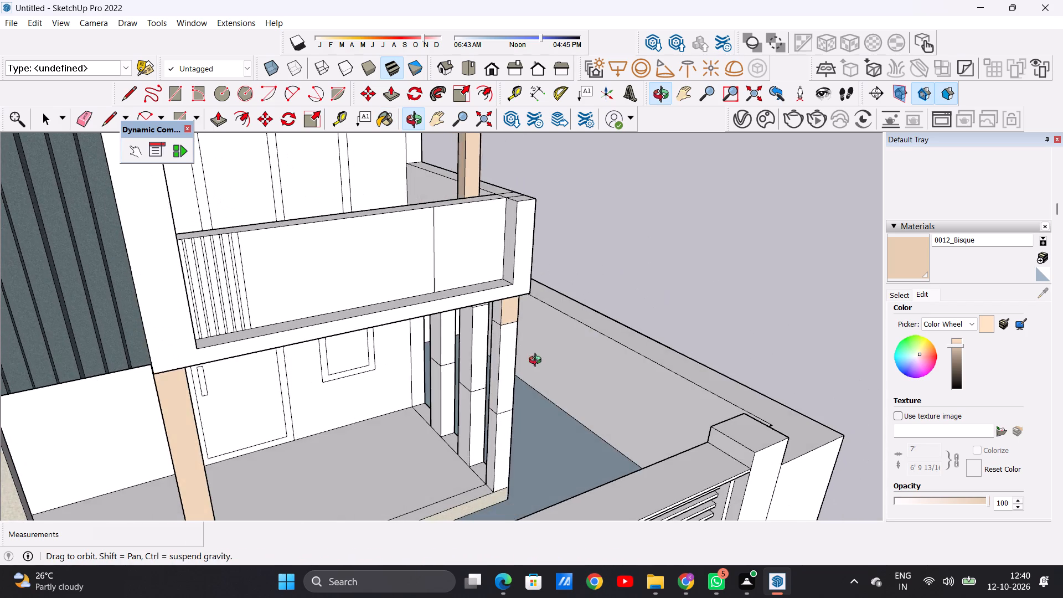
middle_click_drag(538, 362, 537, 360)
scroll(541, 328, "up", 7)
left_click(368, 270)
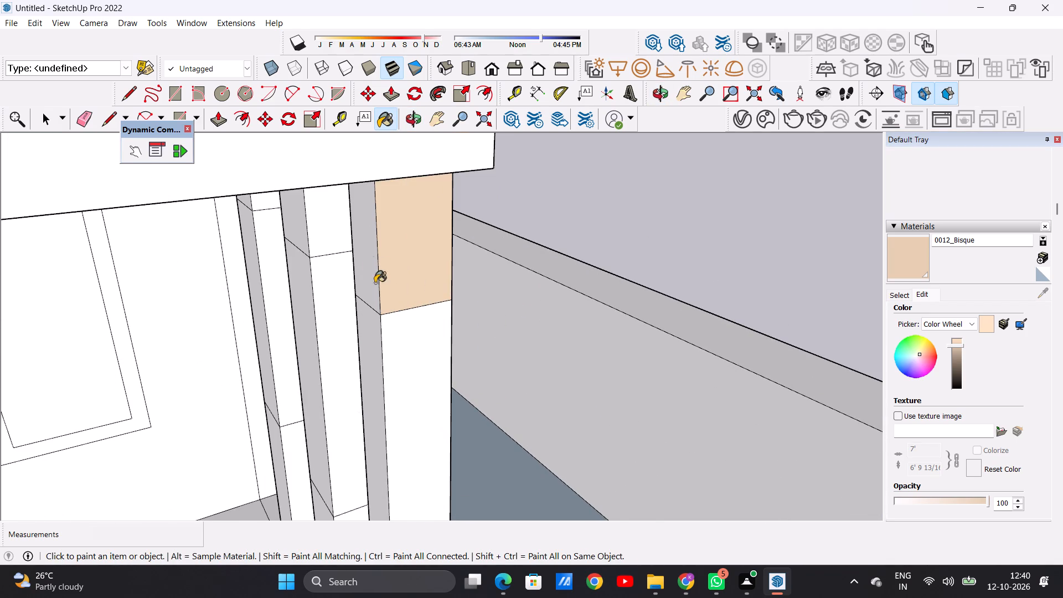
Paint the outer and rear faces of the same front side post's top segment with 0012_Bisque.
scroll(396, 301, "down", 12)
middle_click_drag(551, 307, 102, 325)
scroll(348, 274, "up", 6)
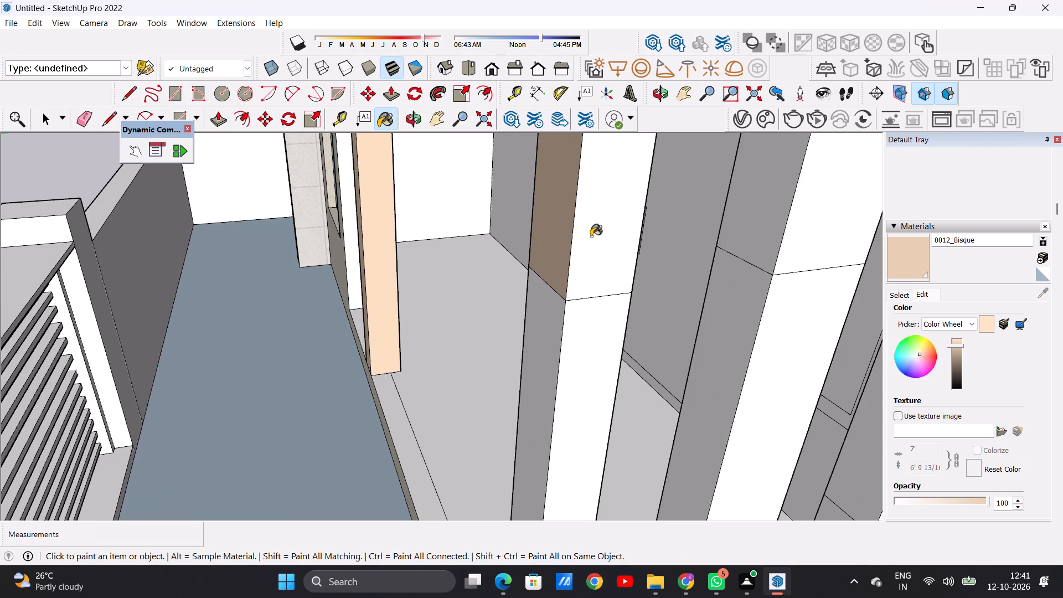
left_click(591, 236)
scroll(538, 277, "down", 11)
middle_click_drag(639, 270, 419, 286)
scroll(404, 289, "up", 6)
scroll(403, 293, "down", 1)
left_click(359, 291)
Paint the outer and rear faces of the top segments of the middle and rear side posts with 0012_Bisque.
left_click(505, 329)
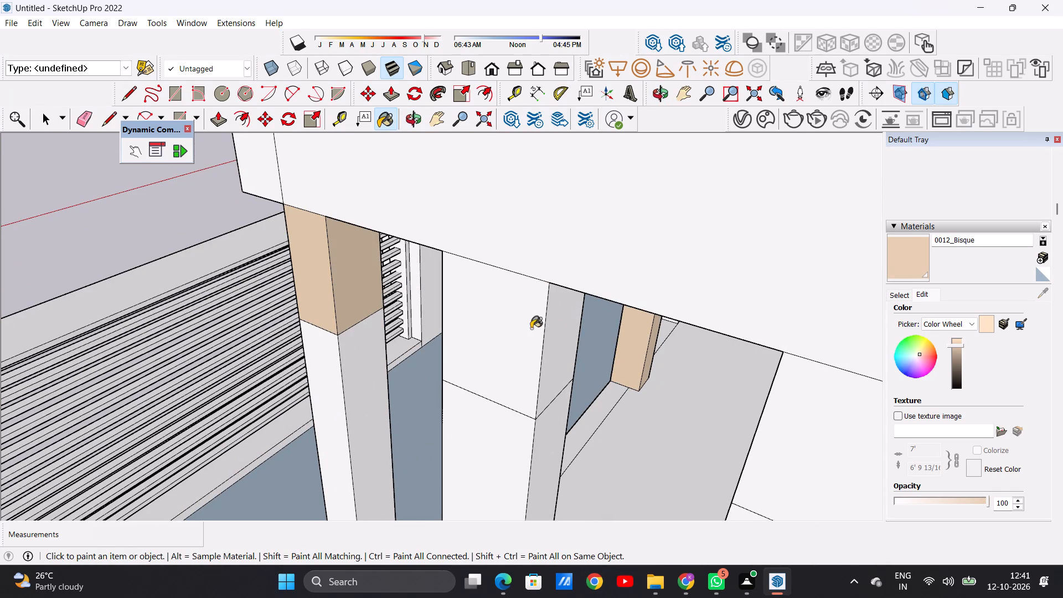
left_click(555, 331)
scroll(404, 312, "down", 4)
scroll(409, 312, "up", 1)
scroll(410, 310, "down", 10)
scroll(489, 337, "down", 1)
scroll(489, 337, "up", 8)
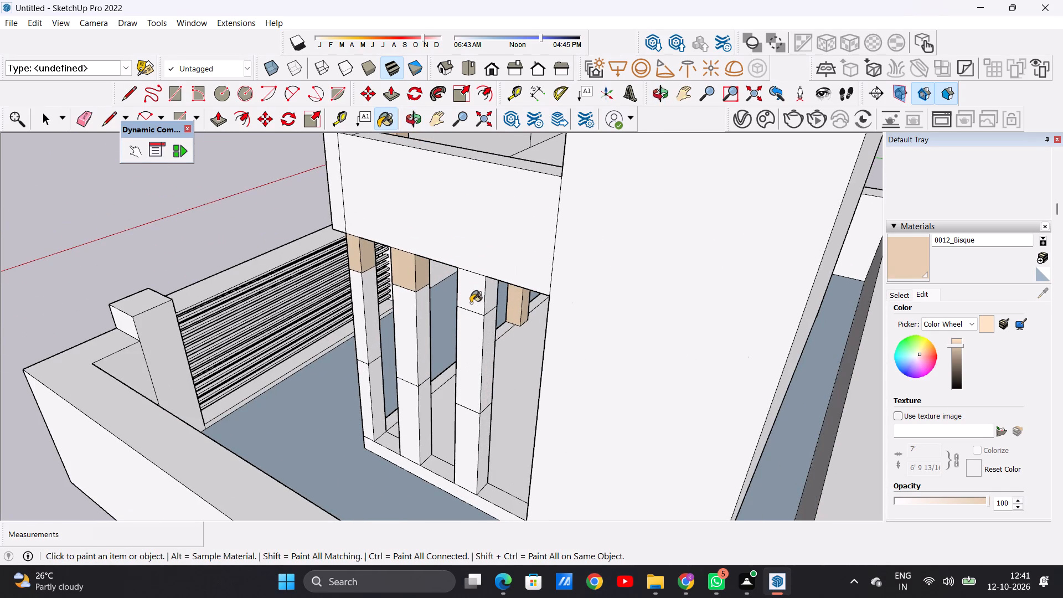
left_click(471, 301)
left_click(488, 301)
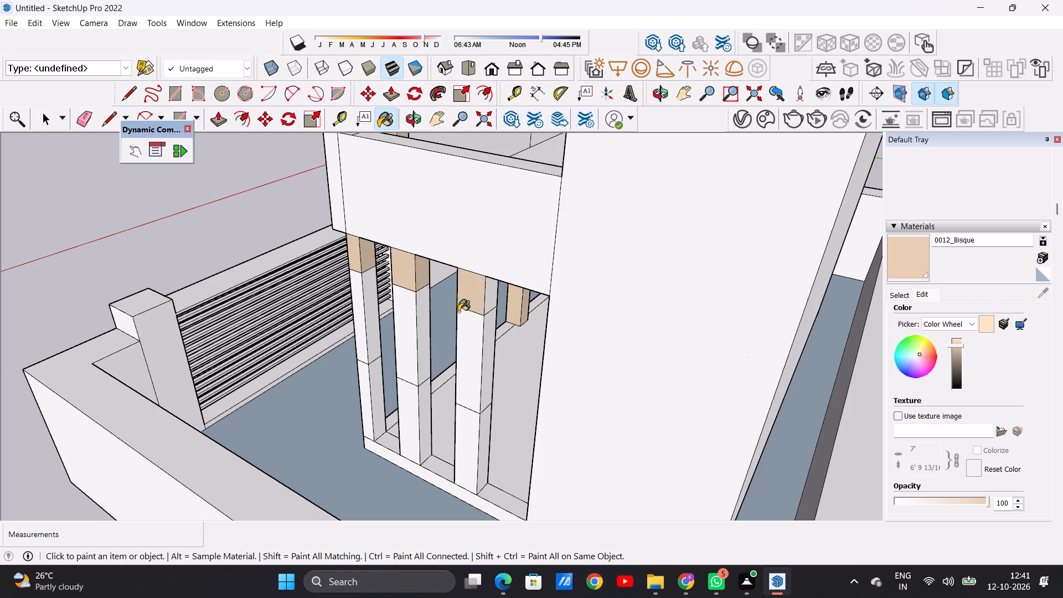
Paint the front faces of the top segments of the middle and rear side posts with 0012_Bisque.
scroll(448, 322, "down", 4)
middle_click_drag(371, 326, 710, 324)
scroll(531, 254, "up", 5)
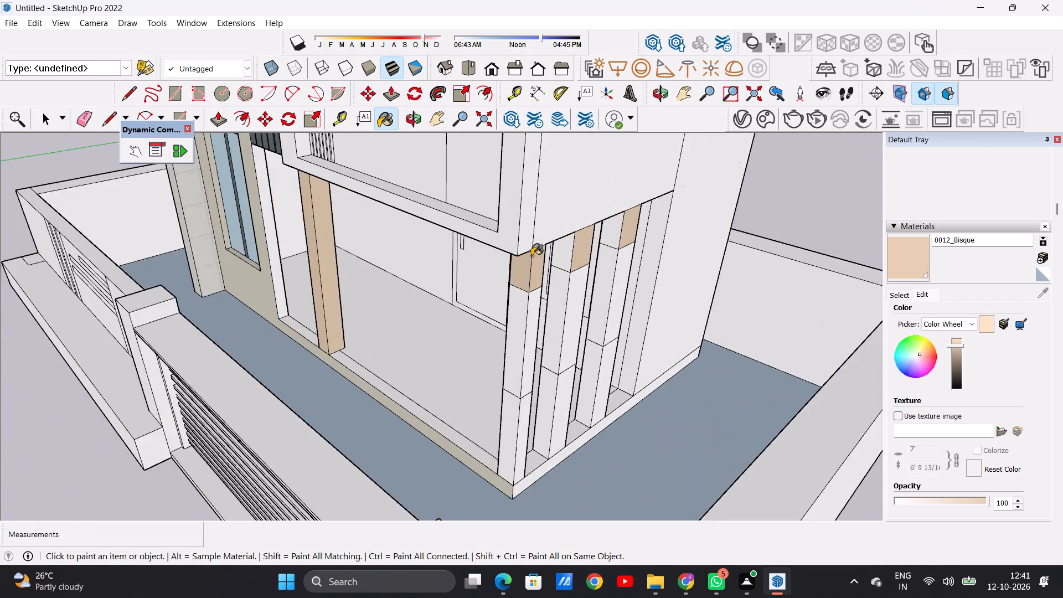
scroll(531, 256, "up", 8)
left_click(553, 258)
left_click(637, 224)
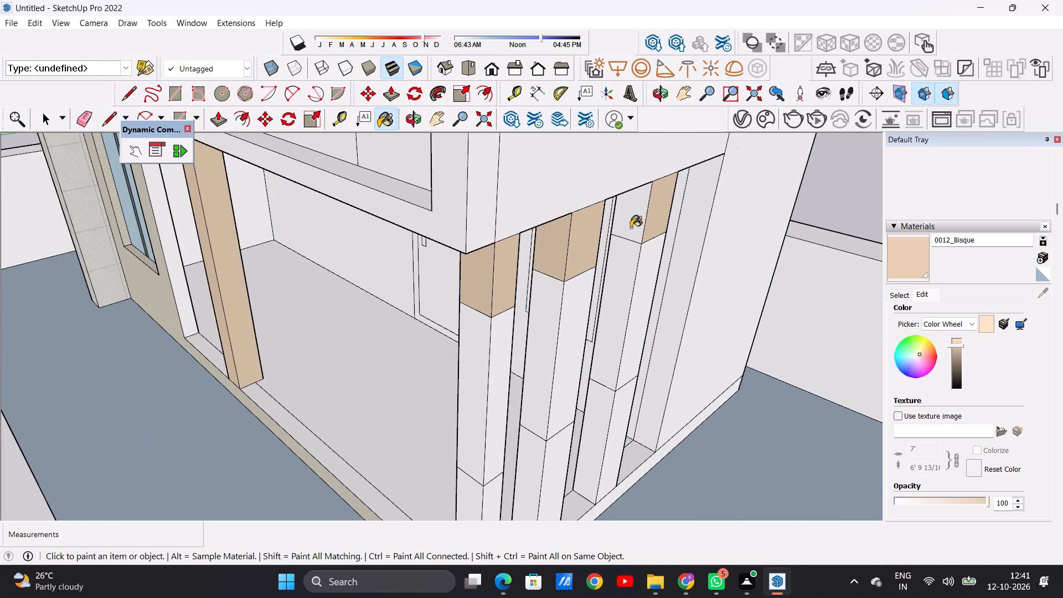
Paint the porch-facing faces of the top segments of the middle and rear side posts with 0012_Bisque.
scroll(596, 257, "down", 6)
middle_click_drag(480, 290, 828, 245)
scroll(480, 262, "down", 5)
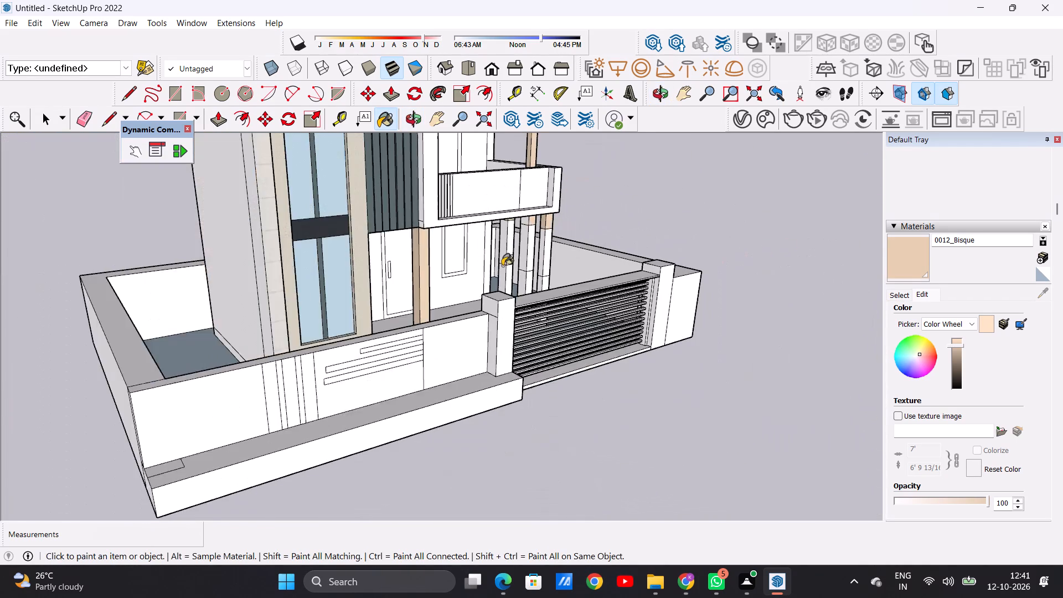
scroll(512, 244, "up", 11)
scroll(517, 204, "down", 1)
scroll(517, 204, "up", 3)
left_click(558, 171)
left_click(482, 166)
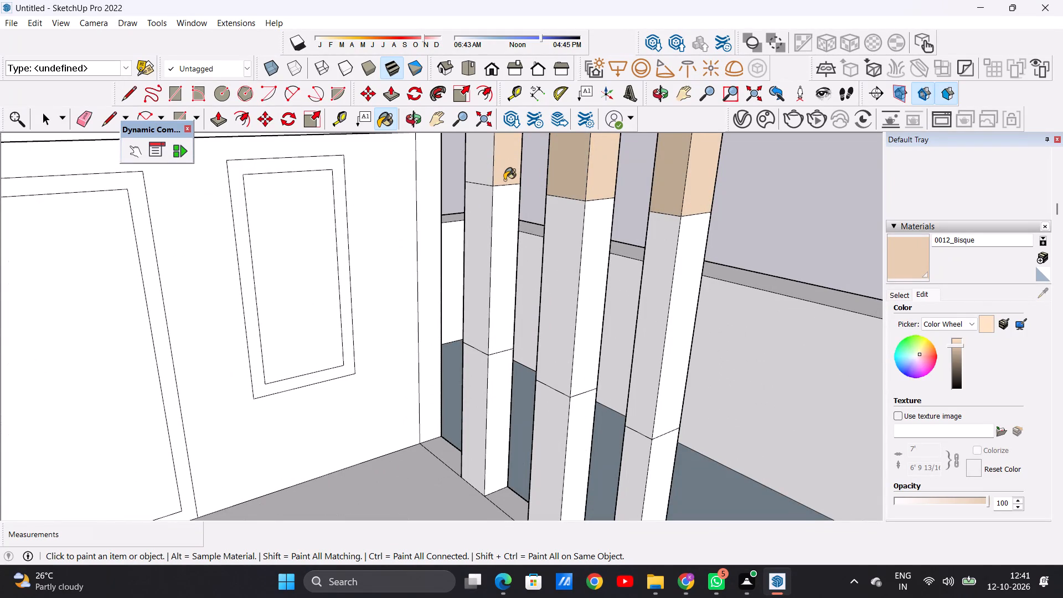
key("space")
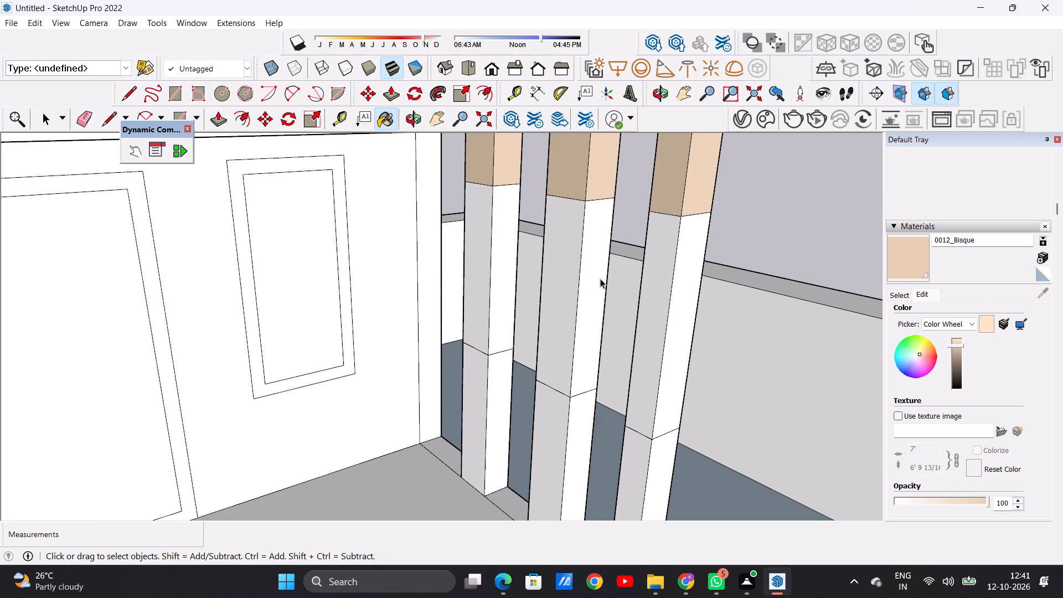
Paint the porch-facing and front faces of the bottom segments of all three side posts with 0012_Bisque.
scroll(524, 316, "down", 8)
scroll(540, 347, "up", 5)
left_click(909, 262)
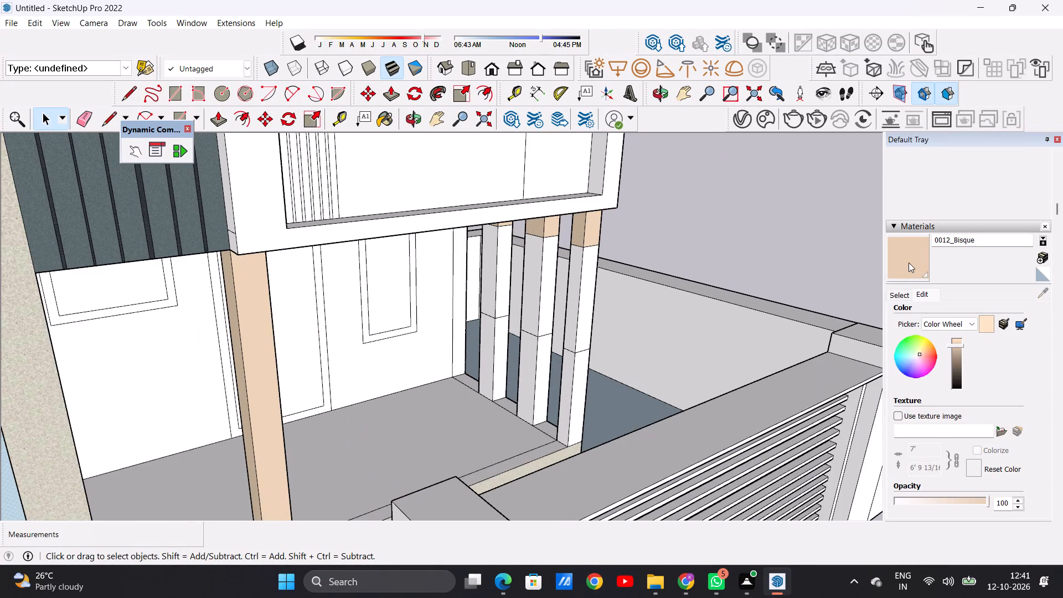
scroll(506, 364, "up", 12)
left_click(467, 342)
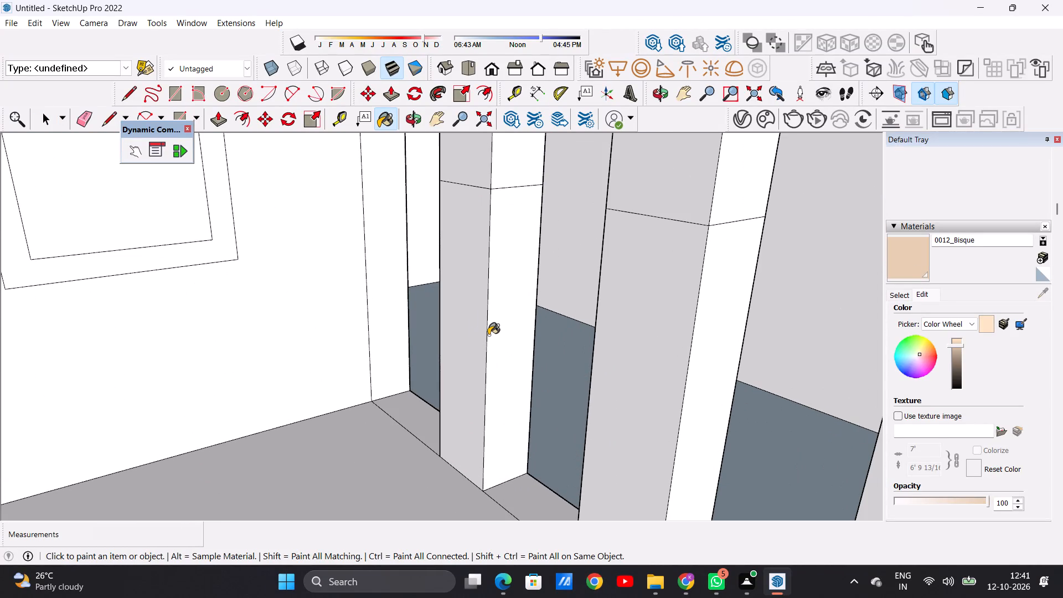
left_click(501, 327)
left_click(622, 349)
left_click(698, 351)
scroll(594, 354, "down", 8)
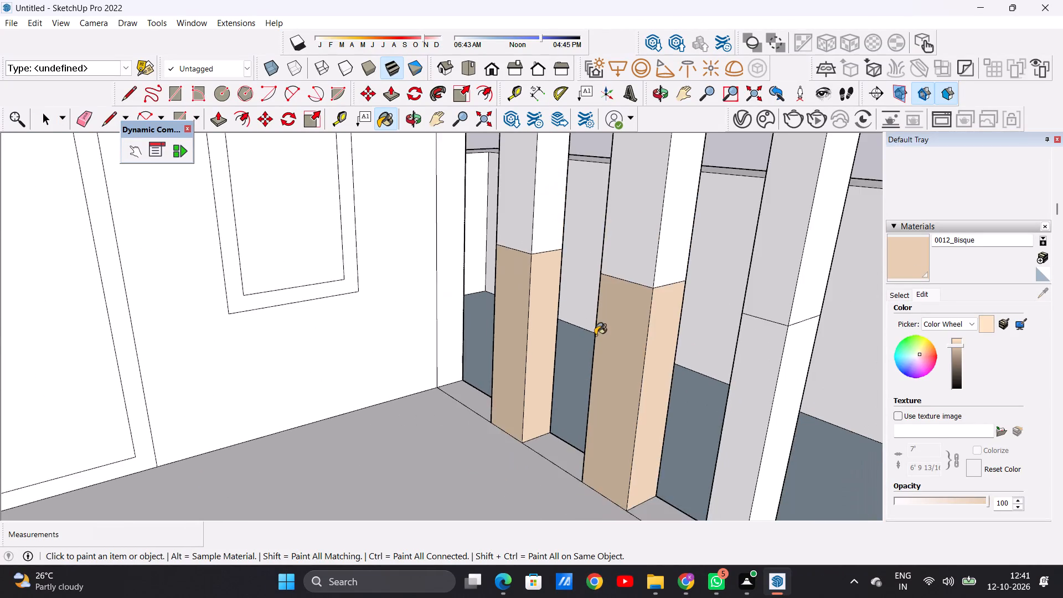
scroll(595, 335, "down", 4)
scroll(672, 373, "up", 6)
left_click(673, 372)
left_click(707, 373)
scroll(622, 372, "down", 3)
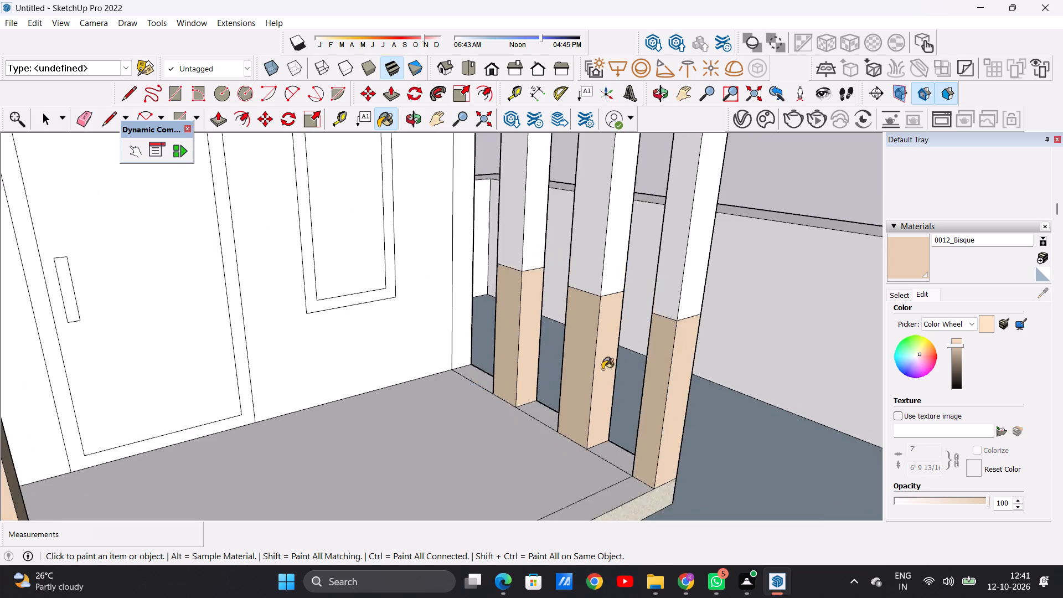
Paint the outer faces of the bottom segments of the three side posts with 0012_Bisque.
scroll(602, 369, "down", 12)
middle_click_drag(600, 350, 197, 344)
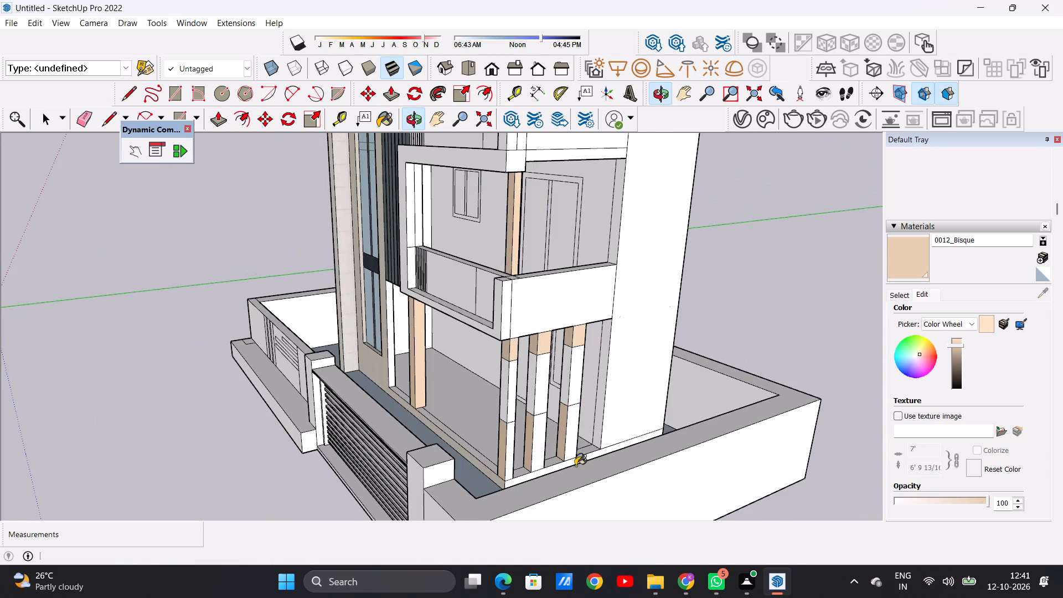
scroll(579, 470, "up", 13)
left_click(396, 431)
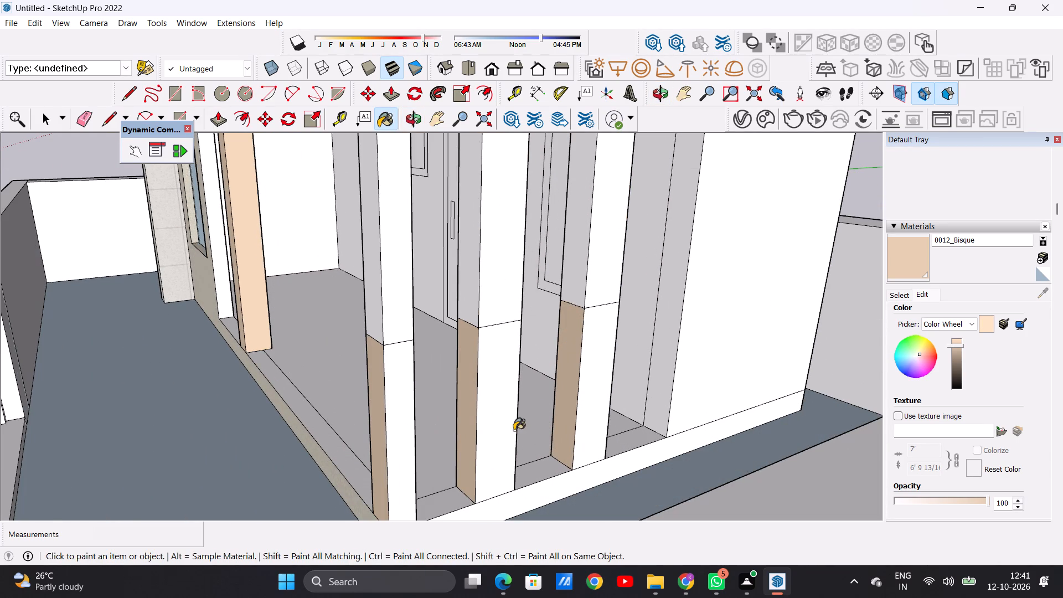
left_click(503, 432)
left_click(591, 411)
scroll(432, 411, "down", 8)
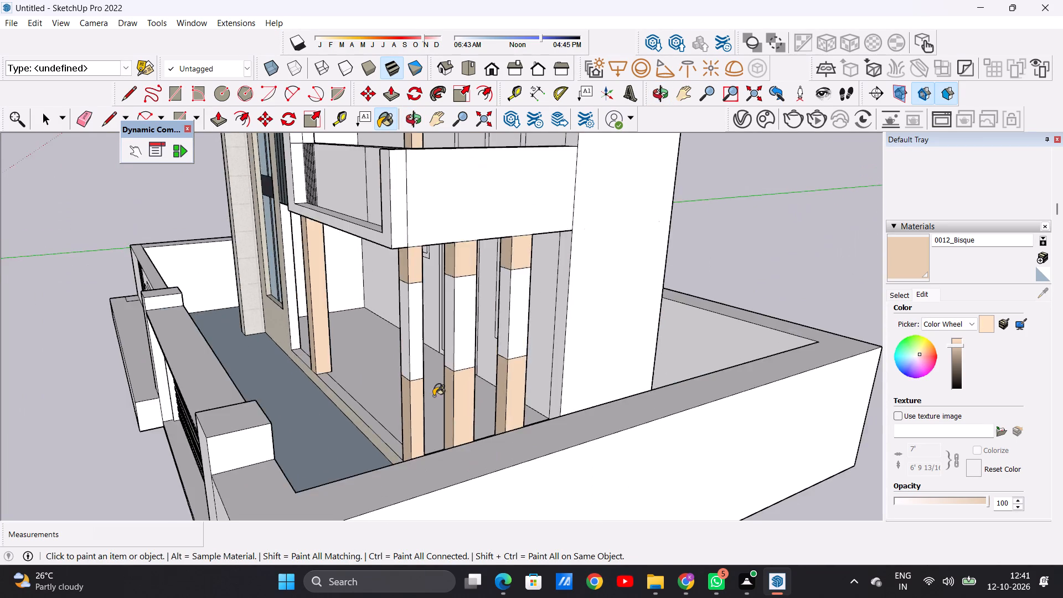
Paint the rear faces of the bottom segments of the three side posts with 0012_Bisque.
scroll(434, 396, "down", 2)
middle_click_drag(545, 396, 286, 447)
scroll(367, 399, "up", 9)
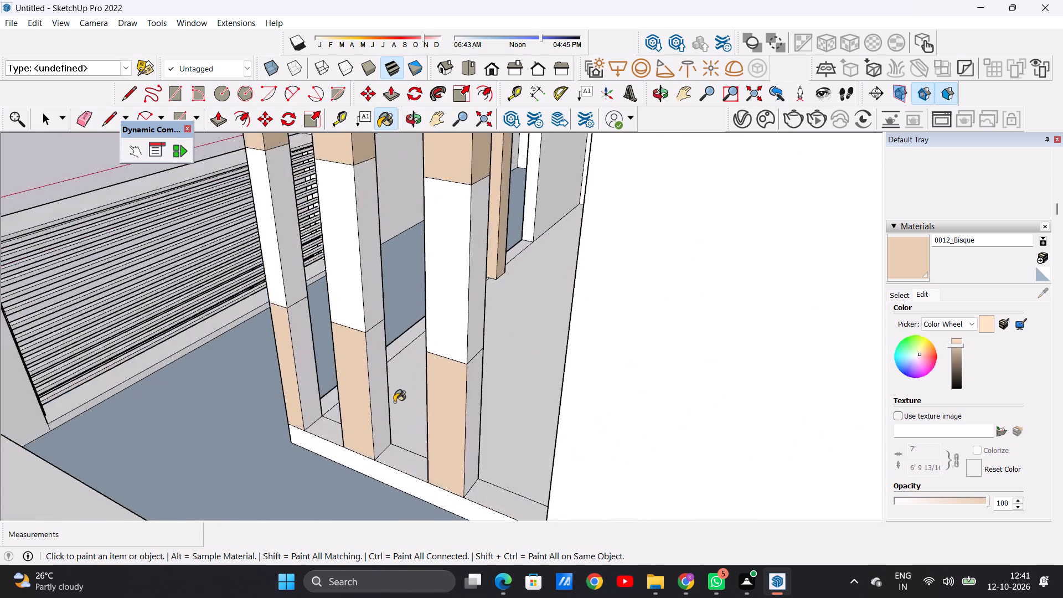
scroll(394, 402, "up", 7)
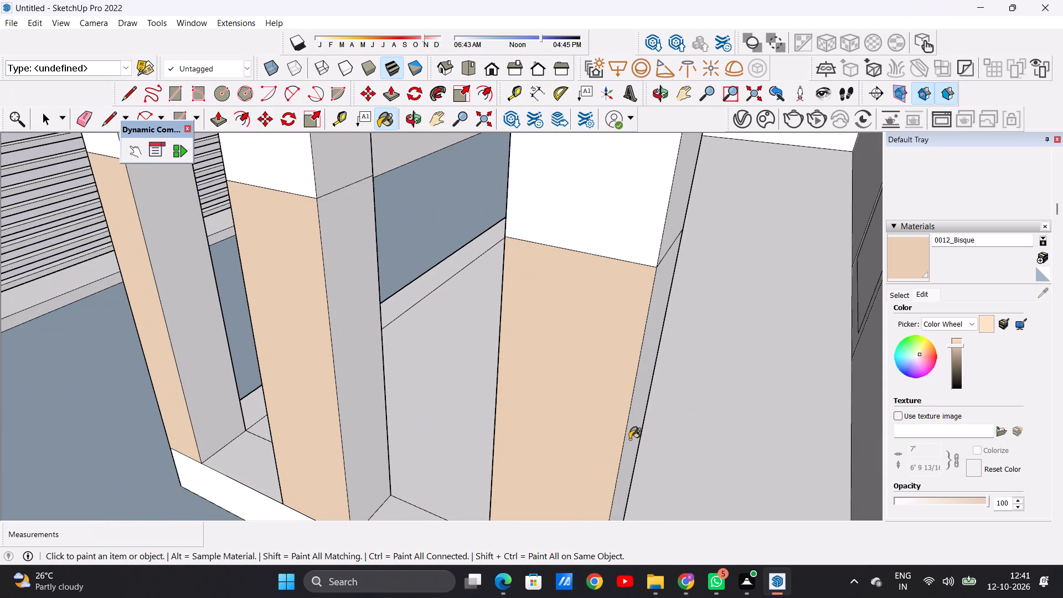
left_click(629, 439)
left_click(352, 408)
scroll(441, 447, "down", 7)
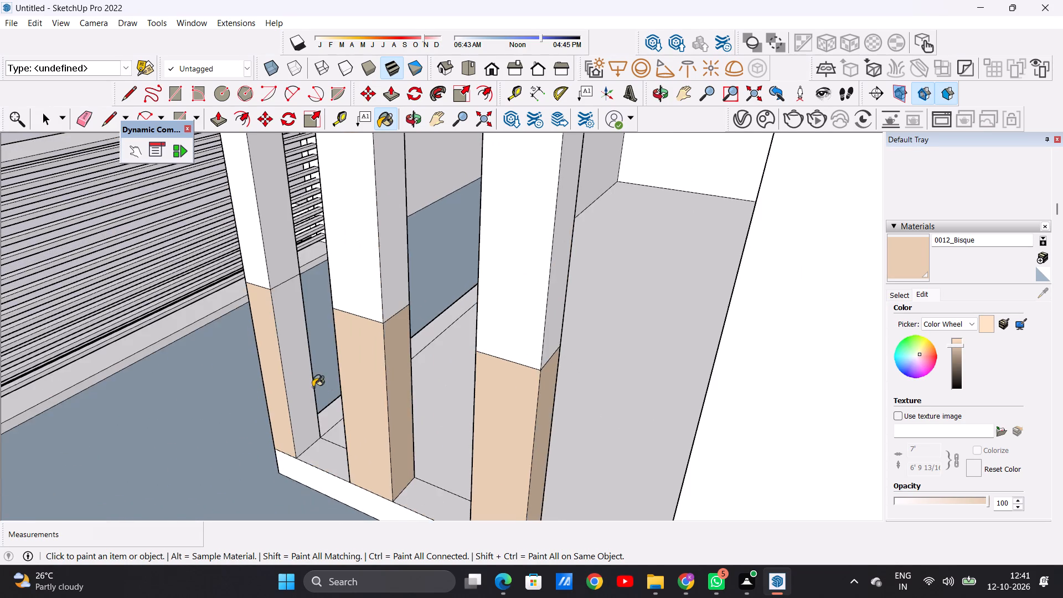
scroll(315, 383, "up", 8)
left_click(271, 381)
Examine the banded side posts, the porch and the front elevation for parts still without material.
scroll(391, 424, "down", 18)
middle_click_drag(373, 401, 476, 402)
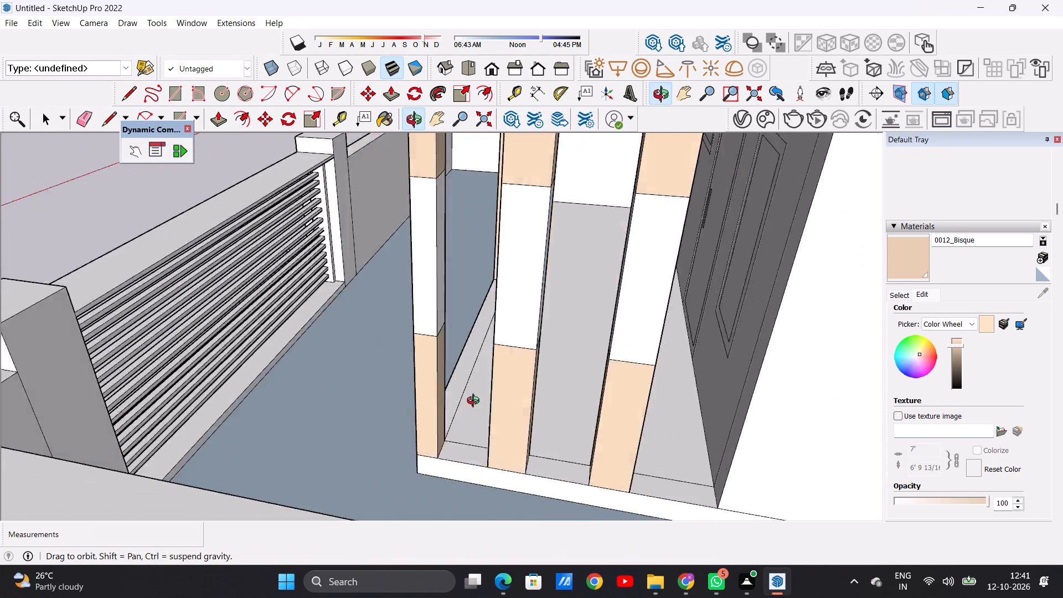
middle_click_drag(476, 402, 584, 403)
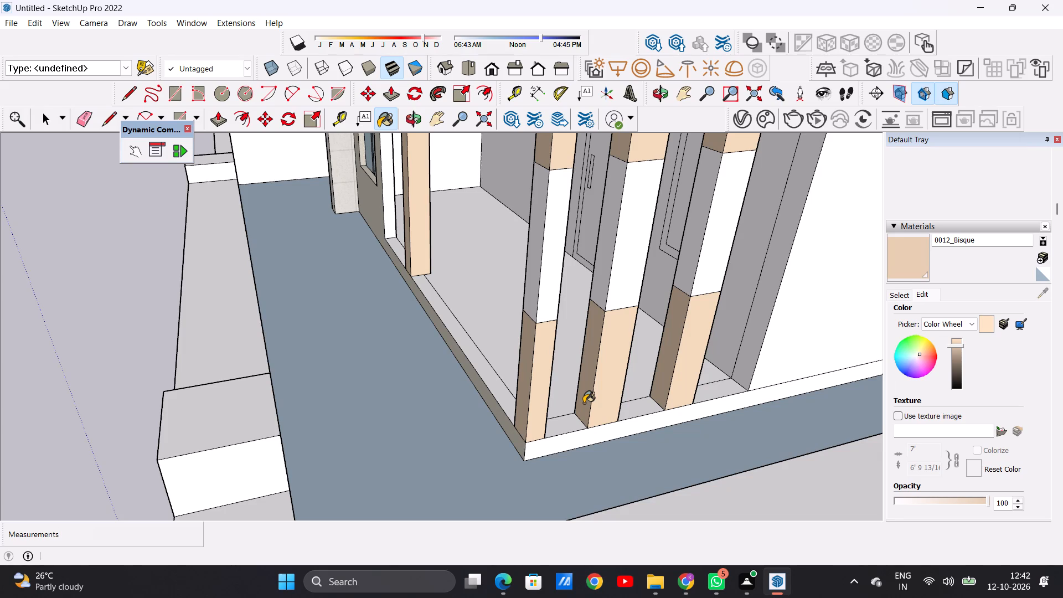
scroll(481, 355, "down", 7)
middle_click_drag(441, 378, 590, 362)
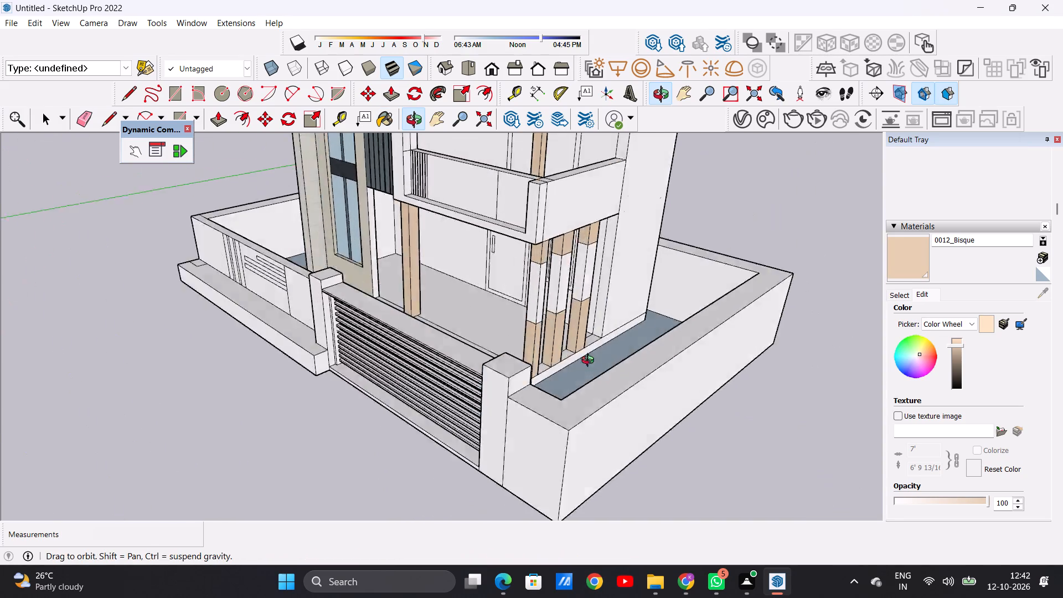
middle_click_drag(590, 362, 776, 341)
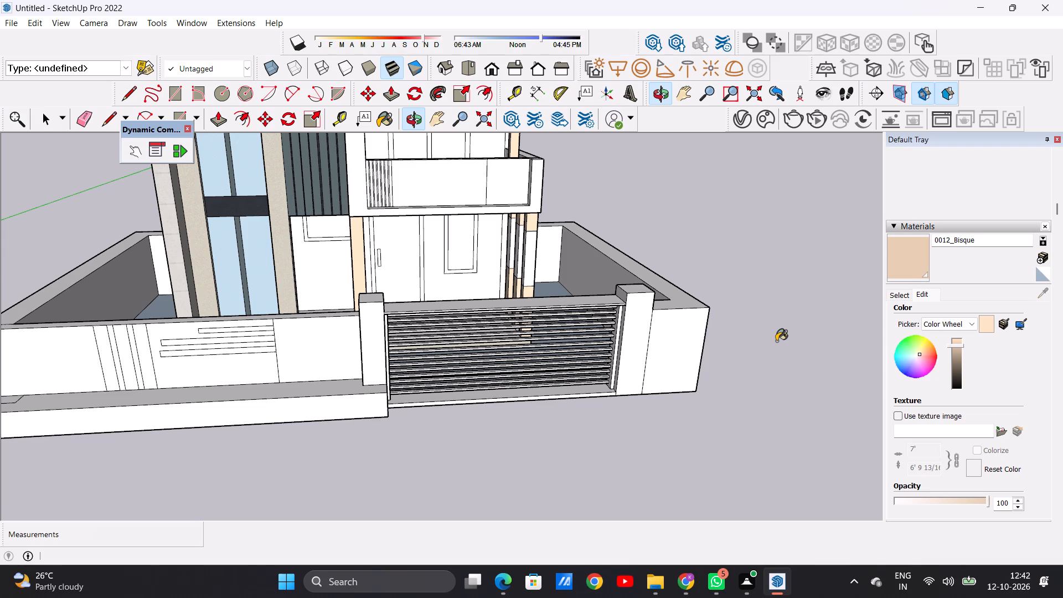
key("space")
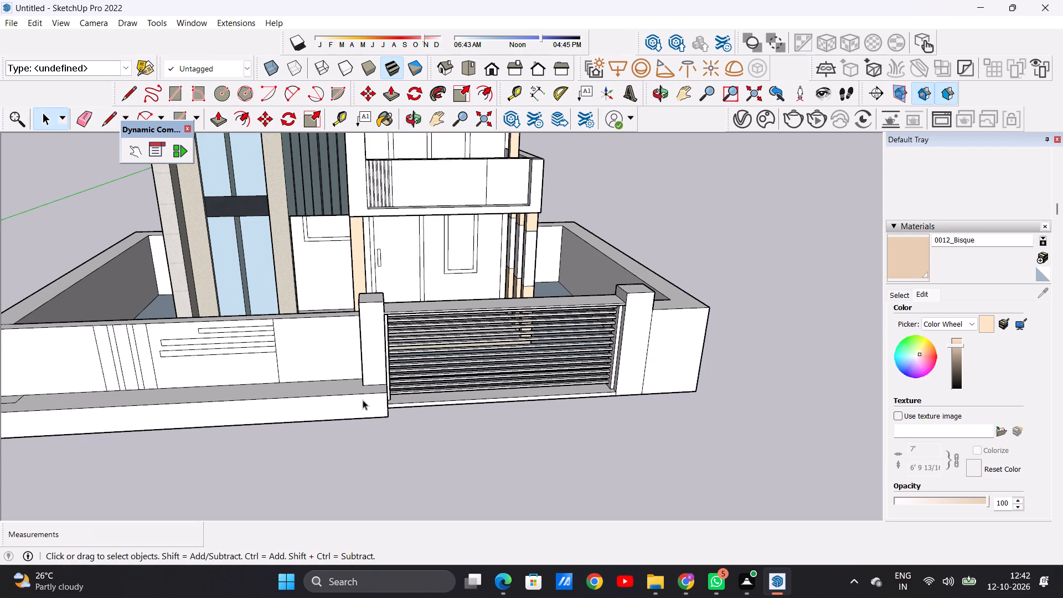
scroll(348, 411, "down", 2)
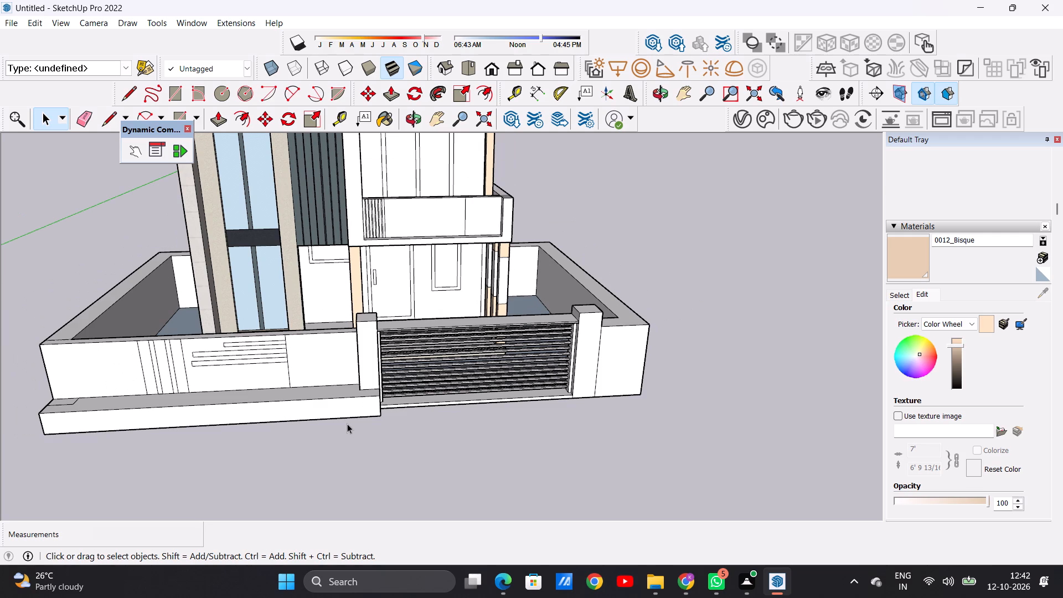
scroll(344, 427, "down", 3)
middle_click_drag(448, 372, 438, 338)
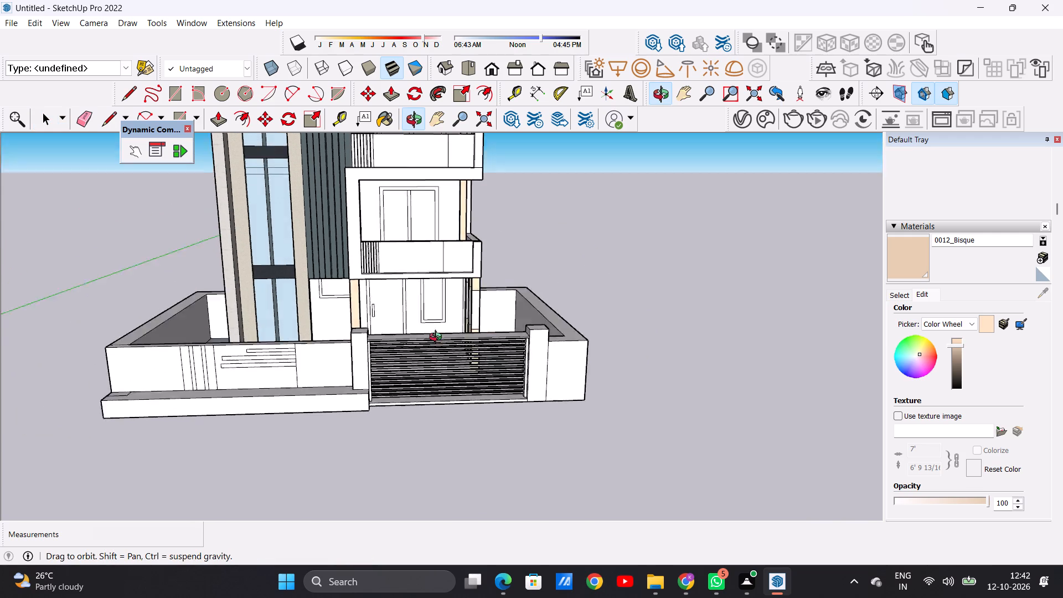
middle_click_drag(438, 338, 414, 399)
scroll(452, 316, "up", 9)
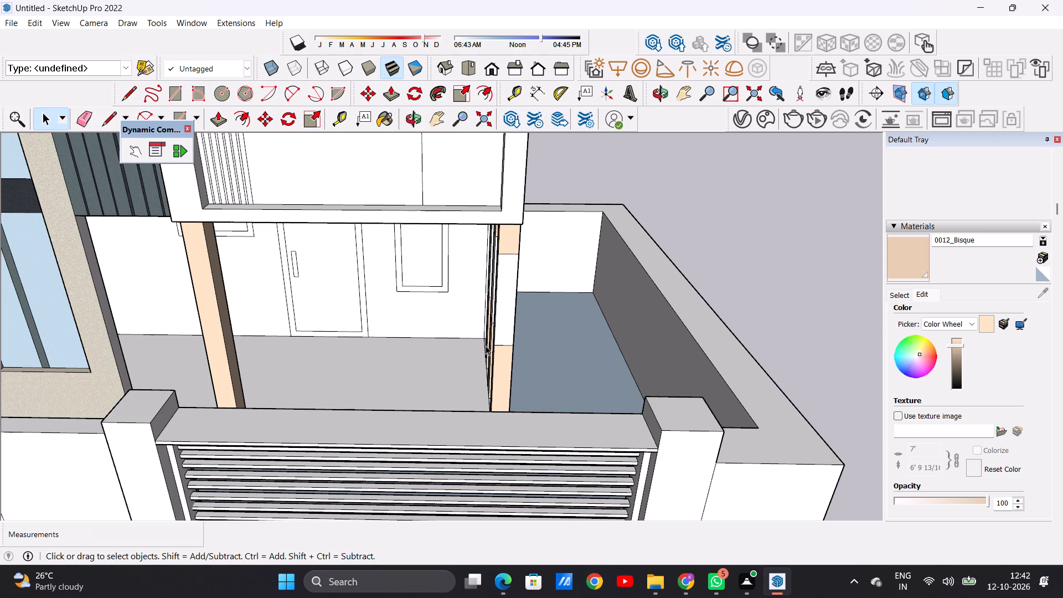
scroll(484, 377, "down", 2)
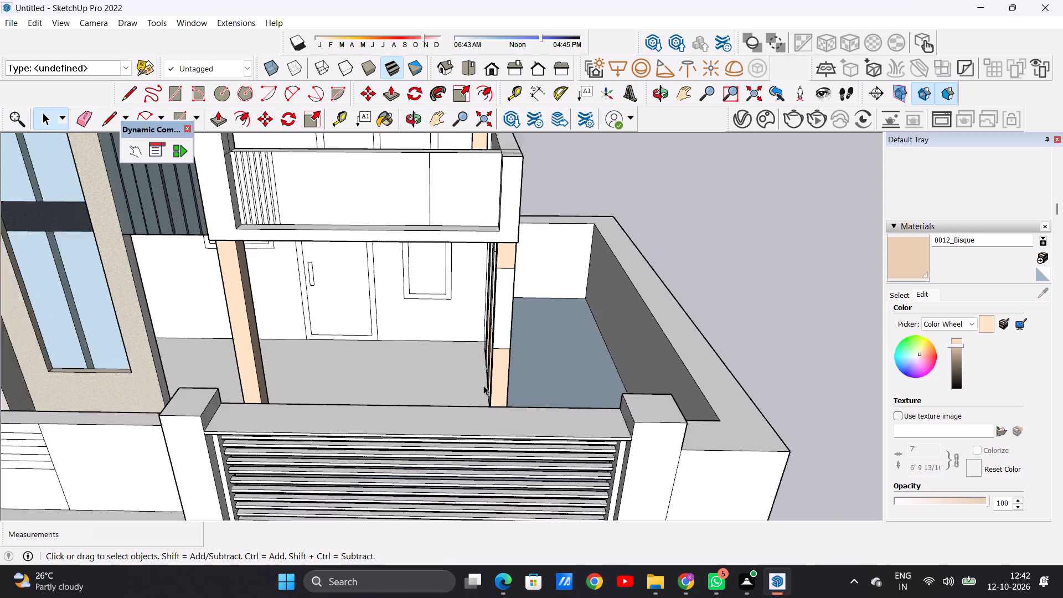
scroll(483, 385, "down", 5)
scroll(499, 310, "up", 6)
scroll(524, 367, "up", 1)
middle_click_drag(523, 367, 546, 333)
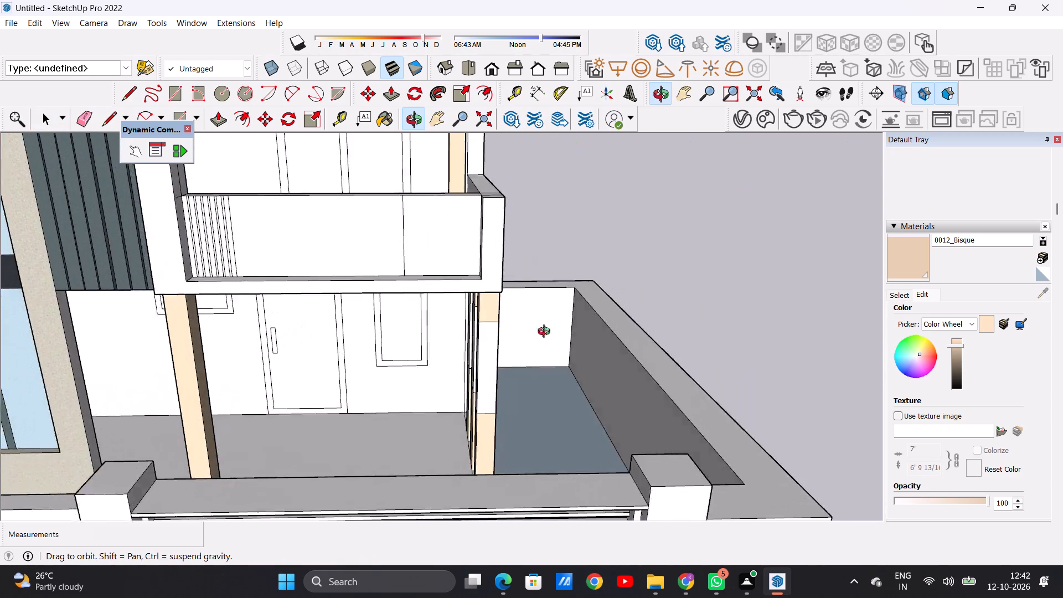
middle_click_drag(546, 333, 632, 338)
scroll(528, 358, "up", 2)
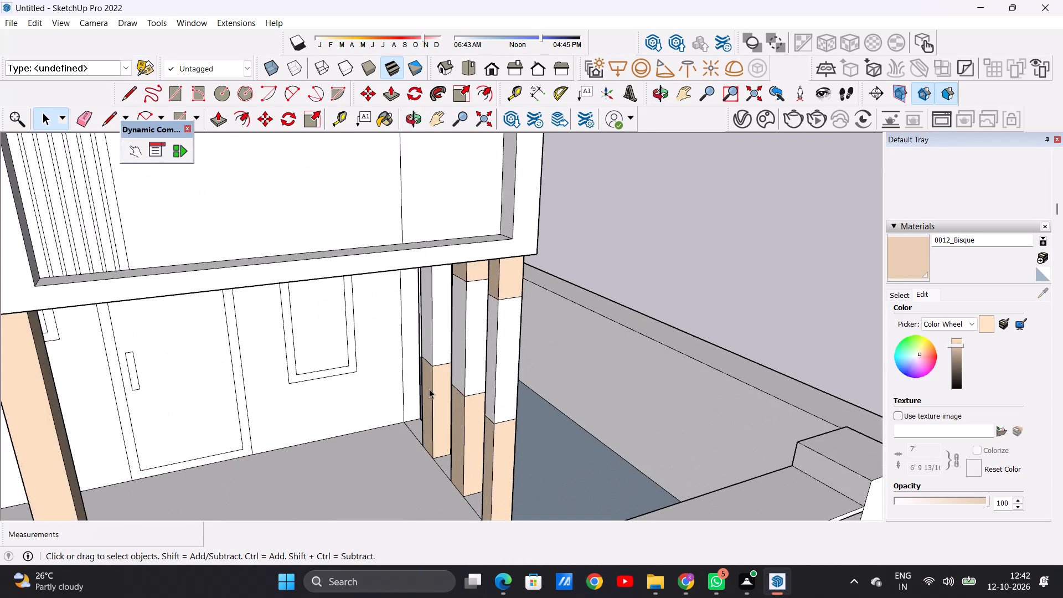
scroll(368, 413, "down", 13)
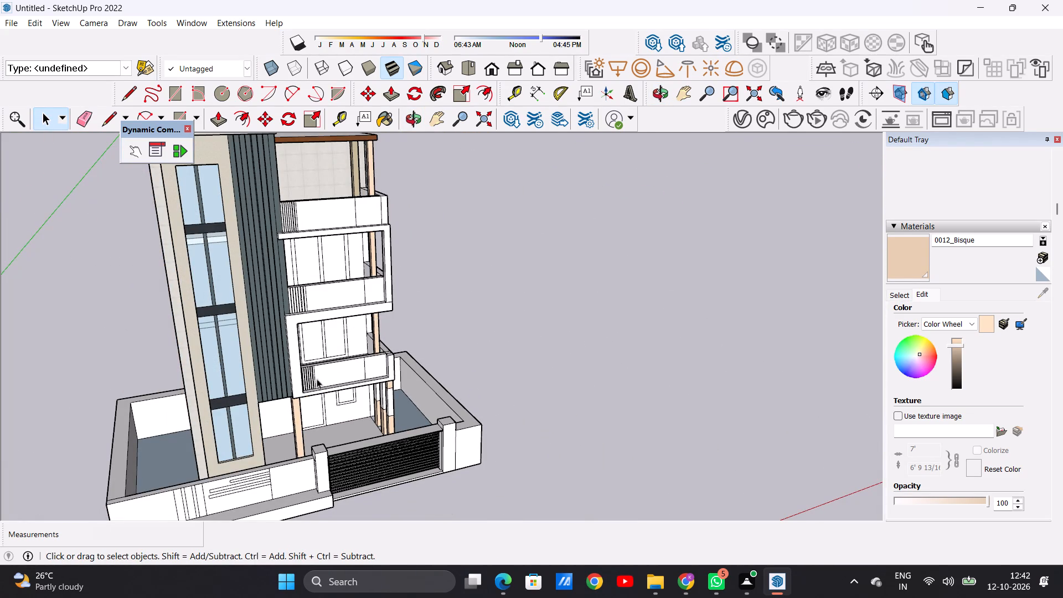
Paint the vertical slats on the top balcony's front parapet with Formica Laminate Light from the Synthetic Surfaces materials.
scroll(295, 434, "down", 2)
scroll(296, 435, "up", 1)
scroll(298, 434, "down", 2)
scroll(330, 163, "up", 6)
middle_click_drag(336, 281, 278, 267)
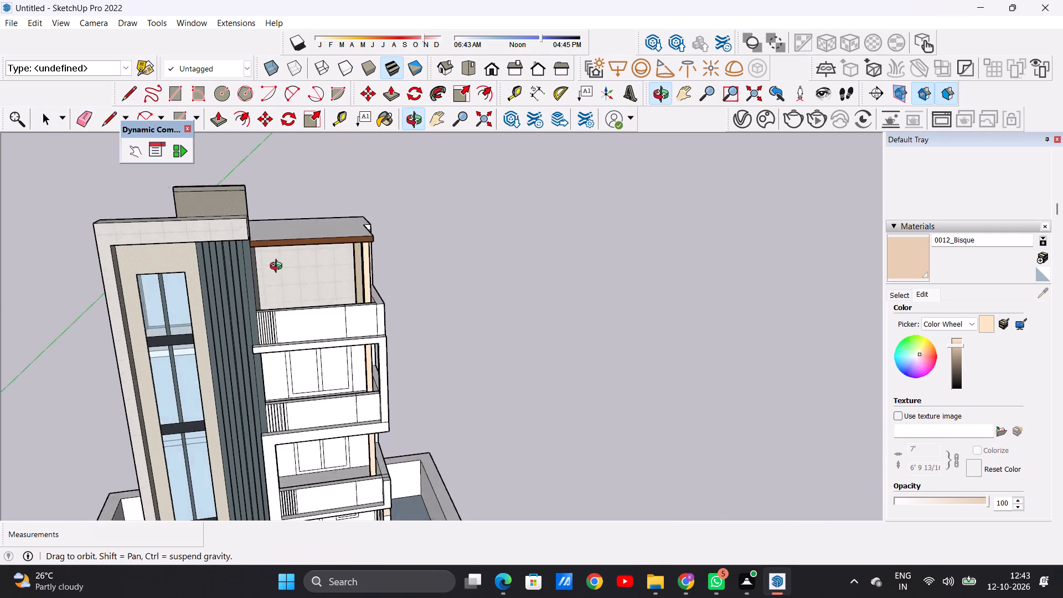
middle_click_drag(278, 267, 268, 230)
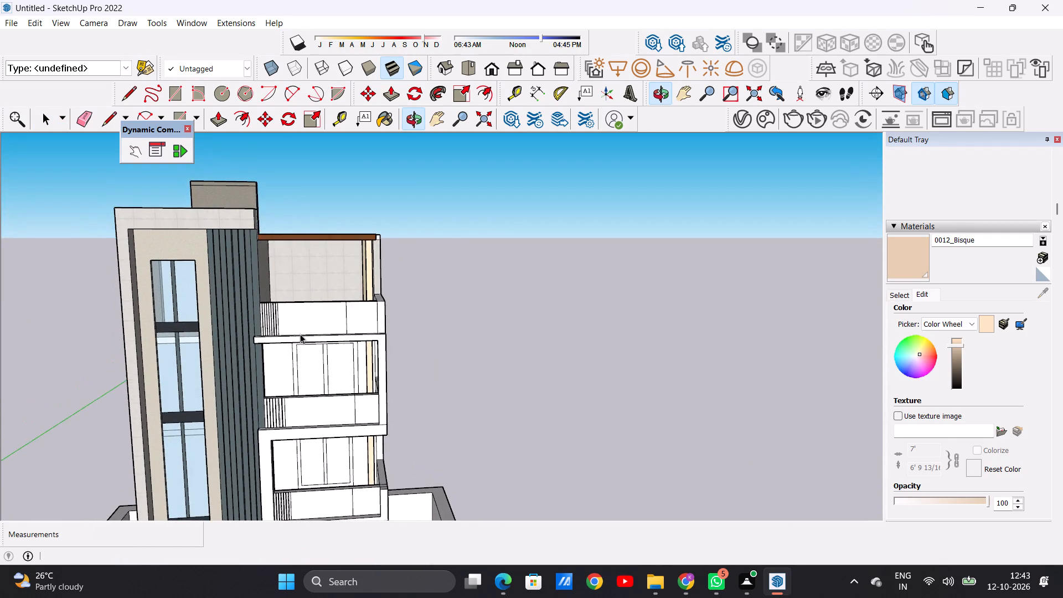
scroll(304, 326, "up", 5)
scroll(237, 316, "up", 5)
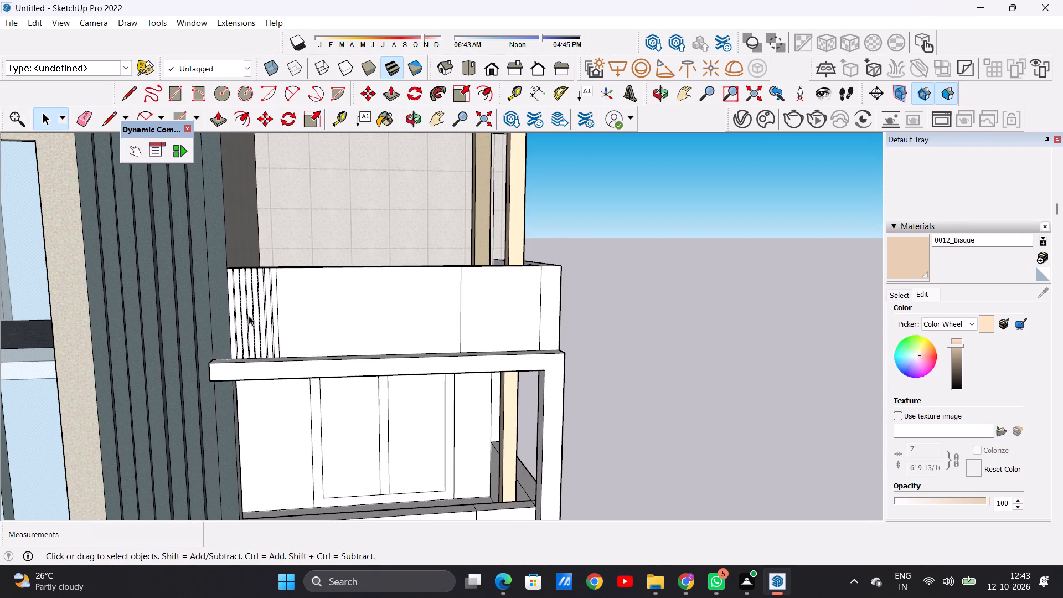
scroll(276, 301, "up", 7)
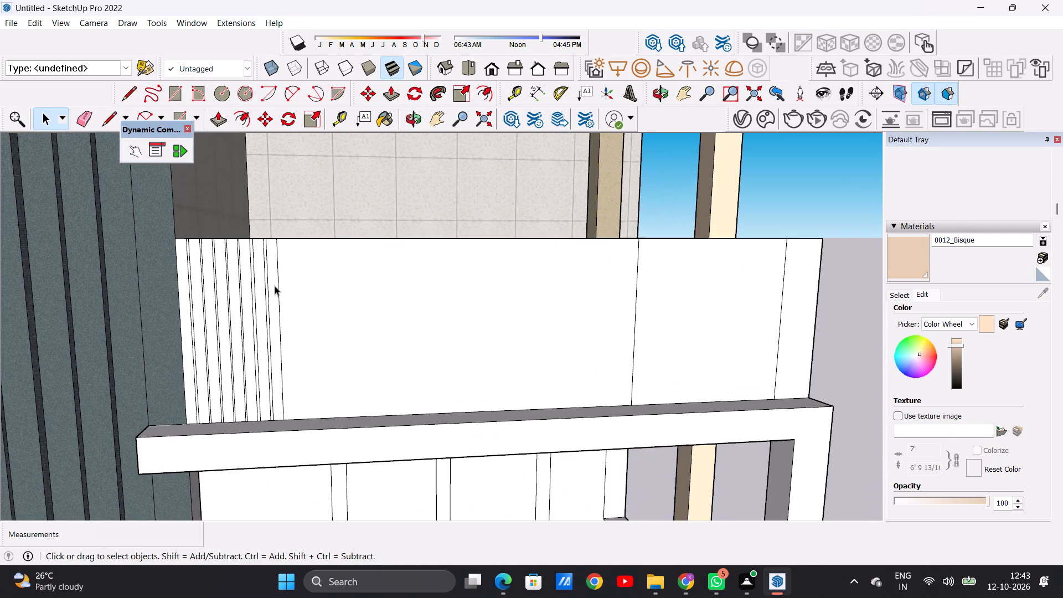
scroll(275, 286, "up", 2)
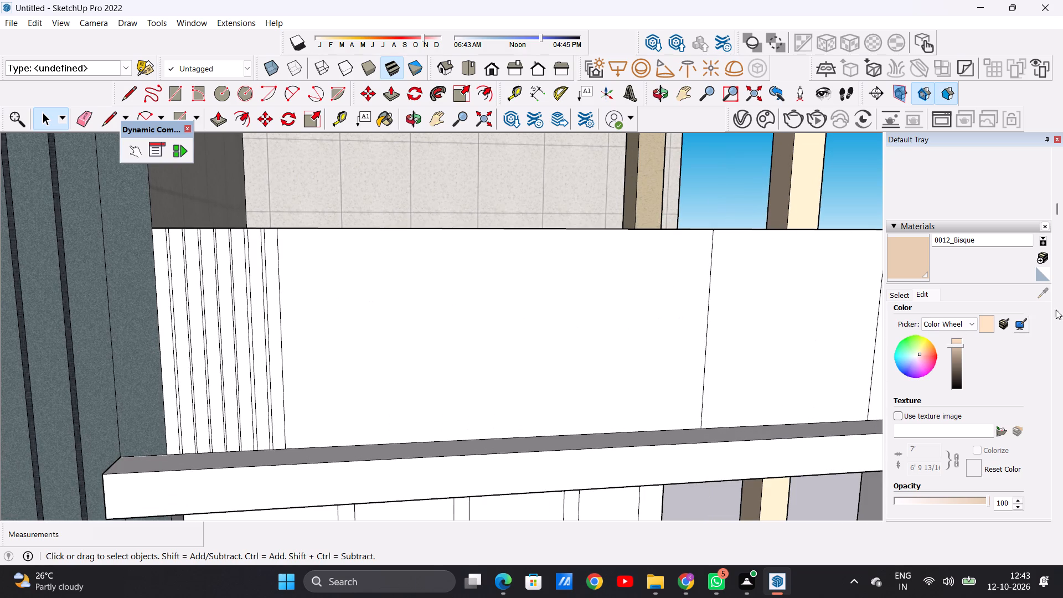
left_click(891, 293)
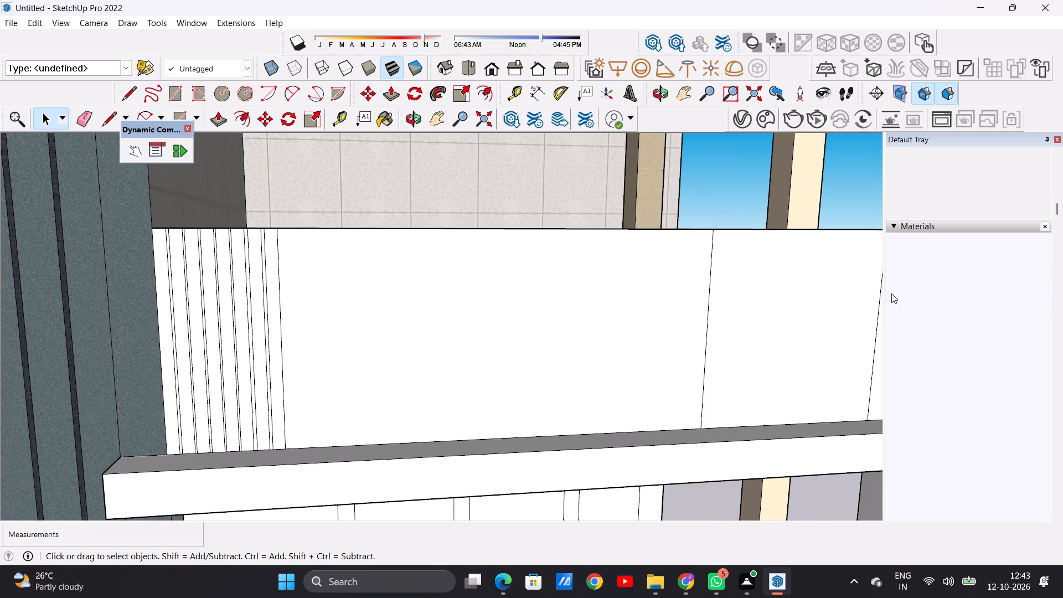
left_click(1024, 315)
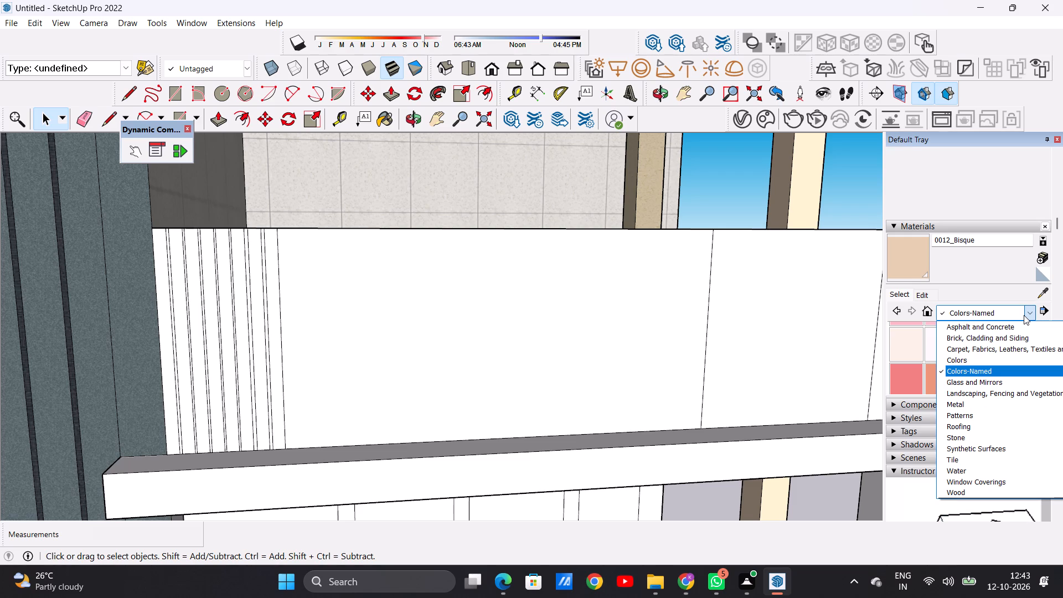
left_click(972, 448)
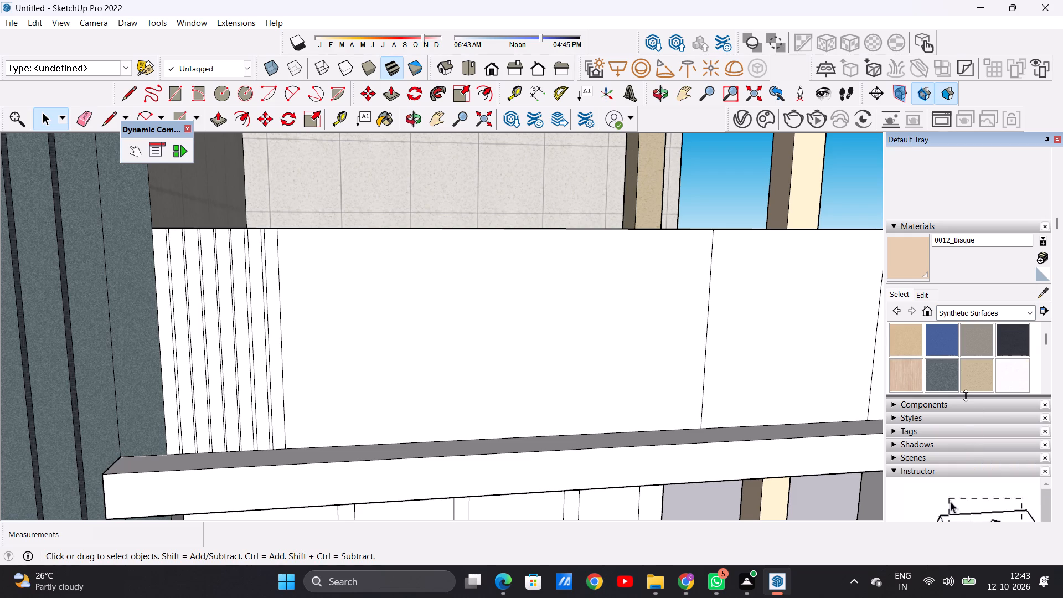
left_click(1029, 312)
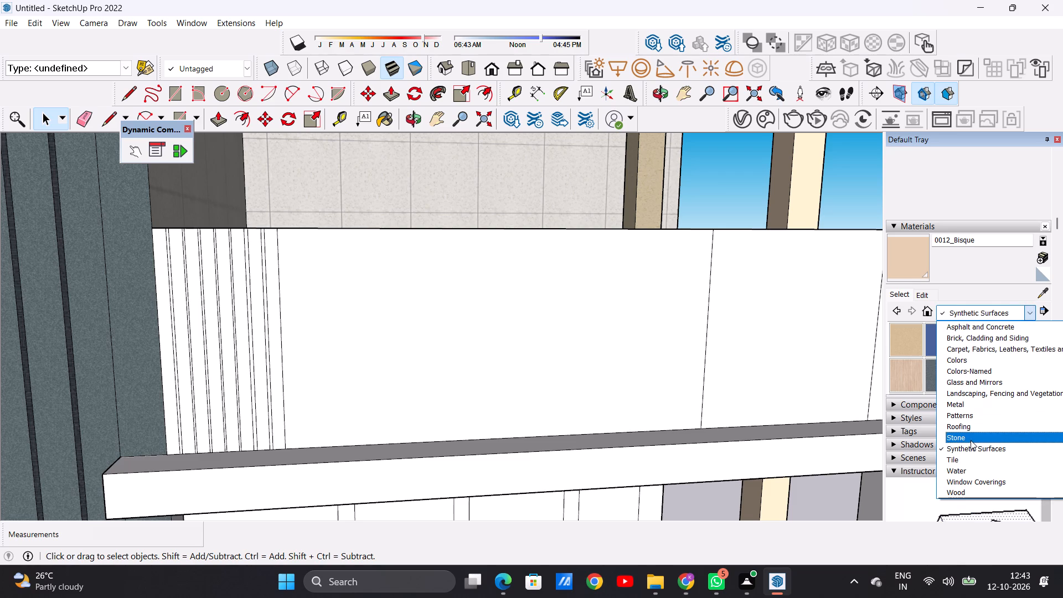
left_click(967, 452)
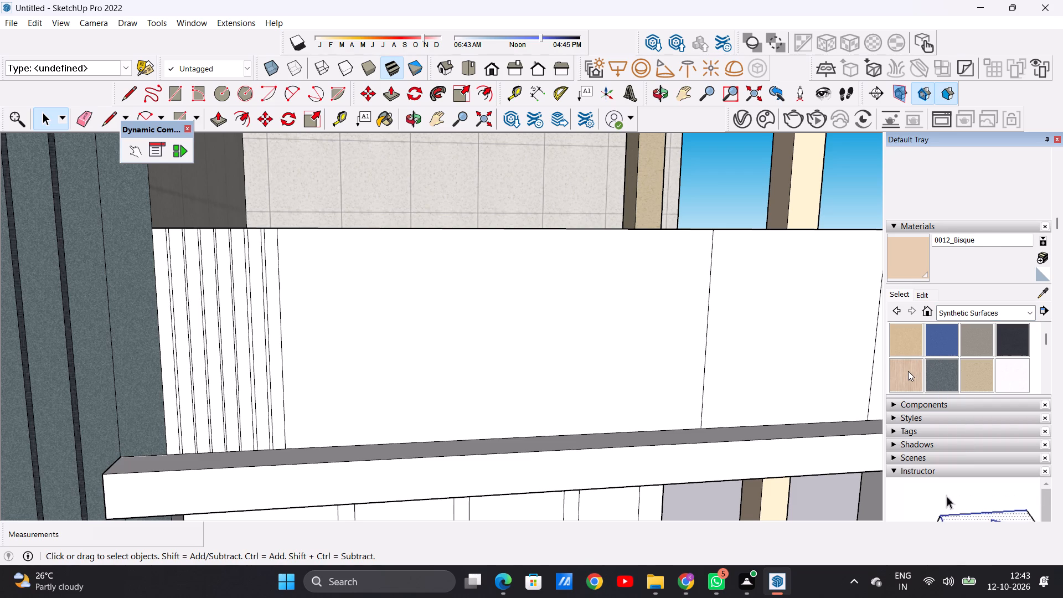
left_click(908, 371)
scroll(160, 385, "up", 6)
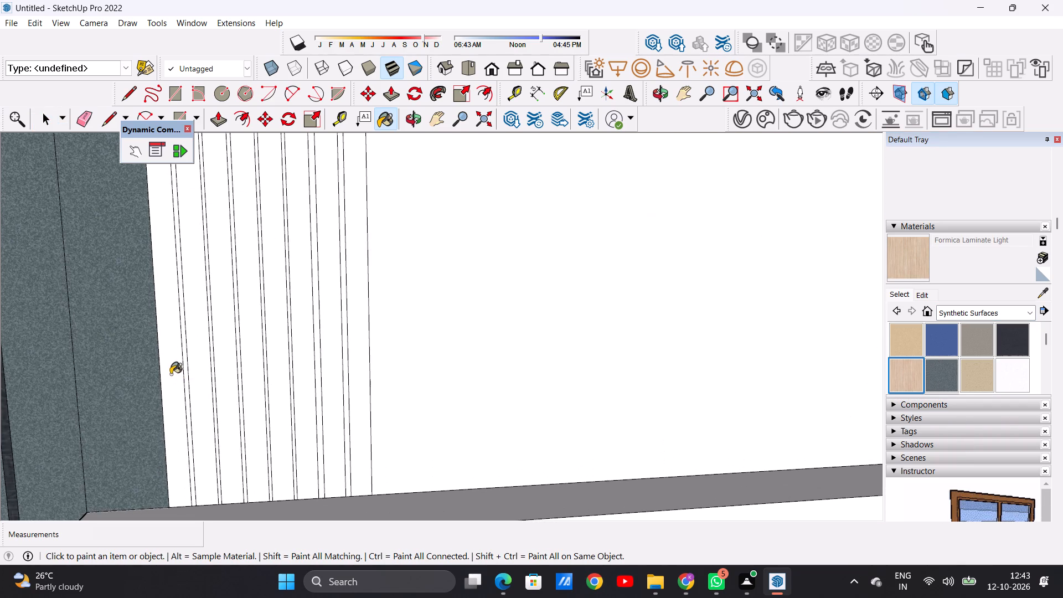
left_click(171, 374)
left_click(193, 367)
left_click(224, 369)
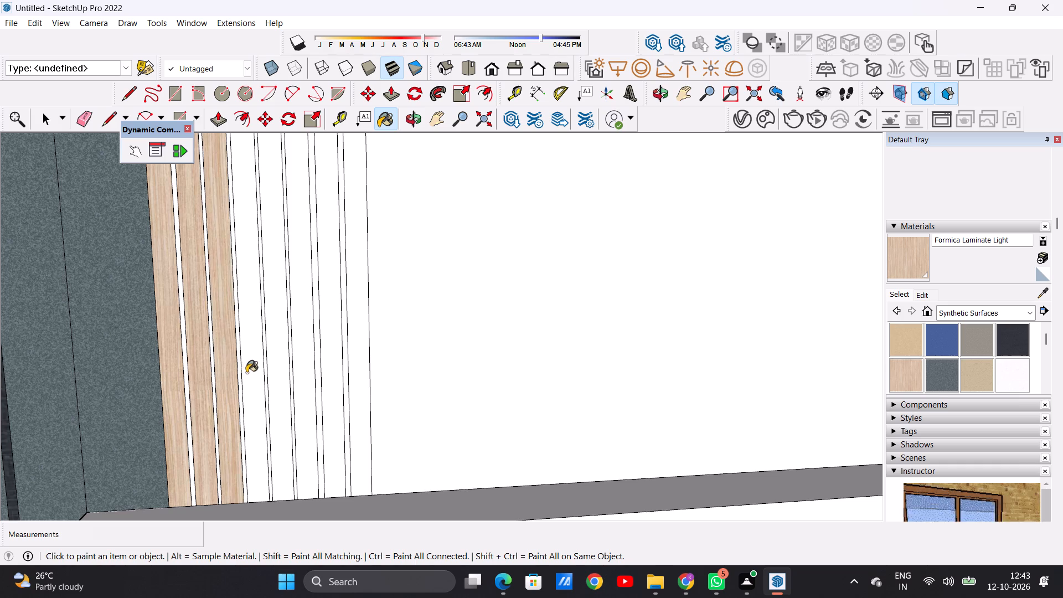
left_click(249, 373)
left_click(276, 379)
left_click(300, 382)
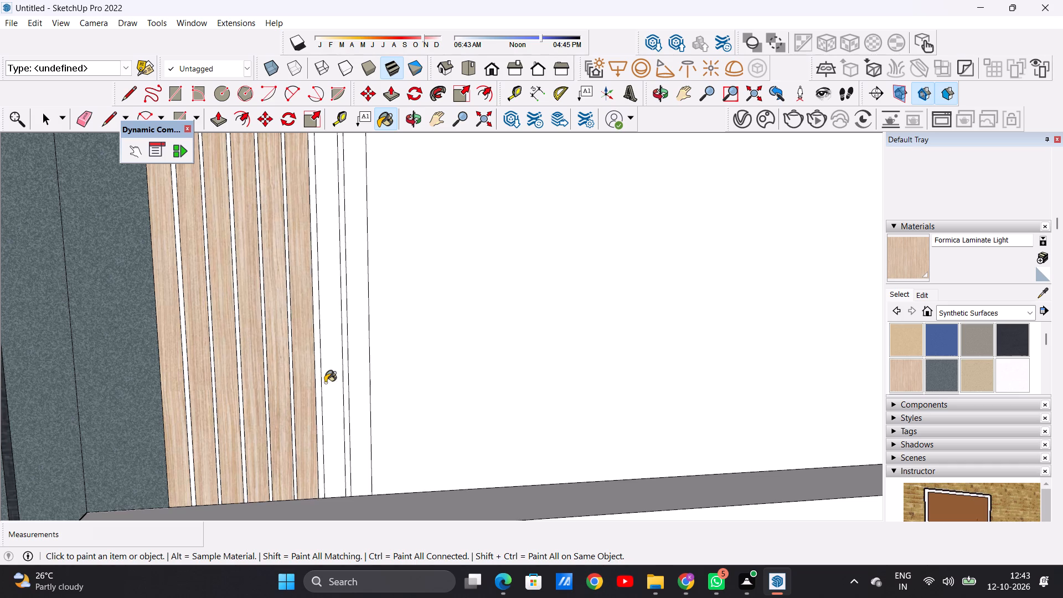
left_click(327, 385)
left_click(355, 388)
Paint all the vertical slats on the middle balcony's front parapet with Formica Laminate Light.
scroll(275, 380, "down", 7)
scroll(276, 359, "up", 1)
scroll(275, 359, "down", 4)
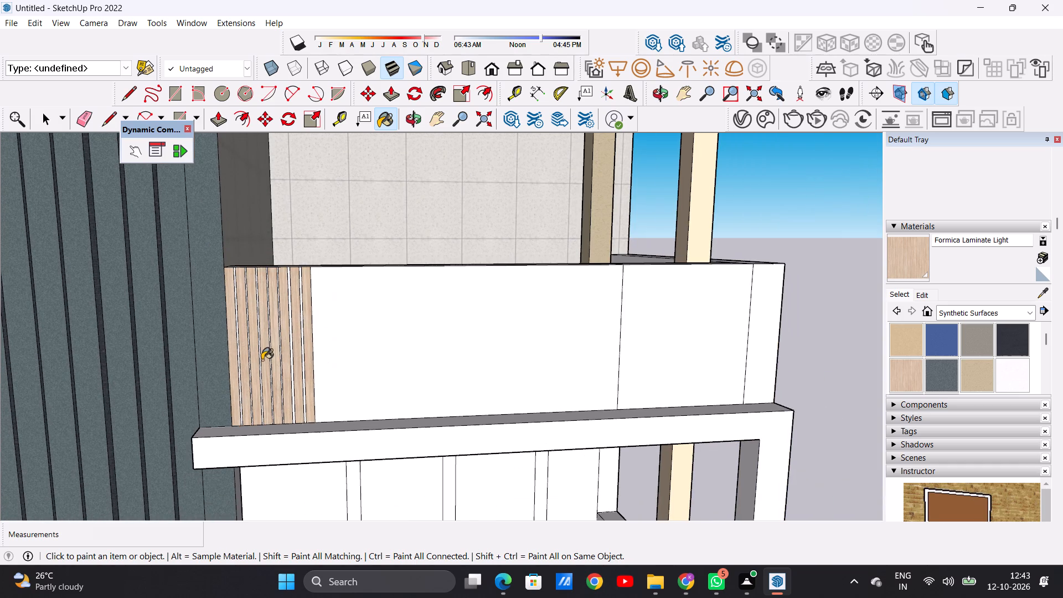
scroll(269, 357, "down", 16)
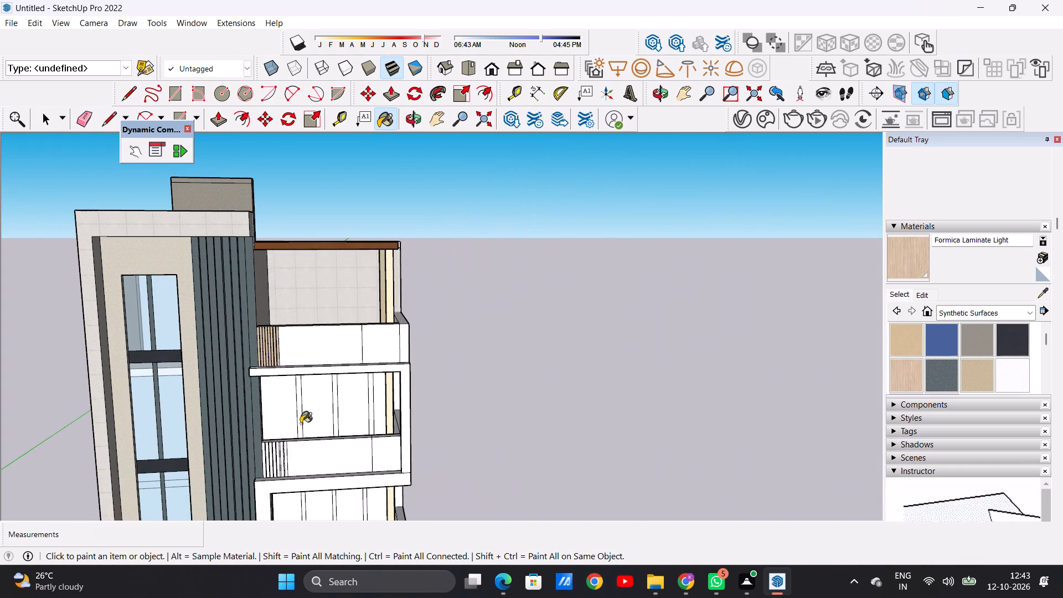
scroll(286, 494, "up", 1)
scroll(286, 494, "down", 1)
scroll(285, 494, "up", 15)
scroll(288, 445, "down", 1)
scroll(288, 445, "up", 2)
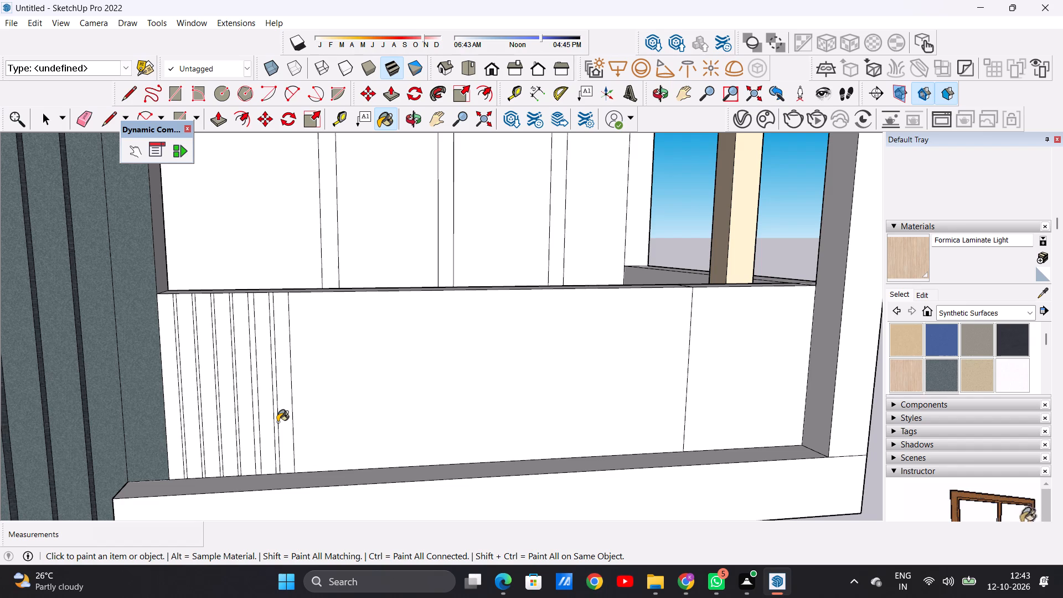
left_click(283, 410)
left_click(267, 415)
left_click(249, 425)
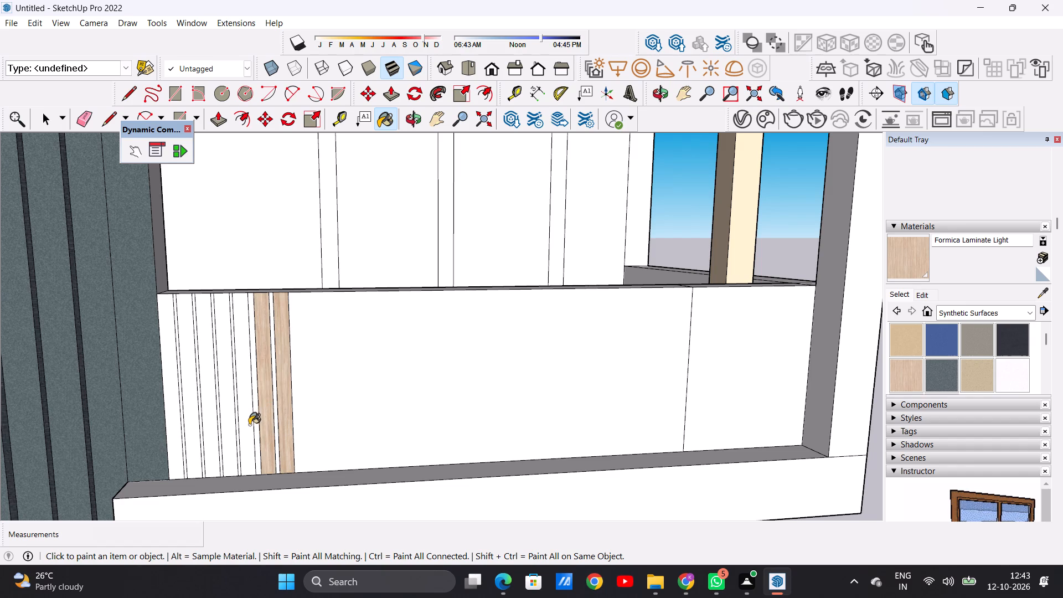
left_click(230, 427)
left_click(209, 427)
left_click(190, 428)
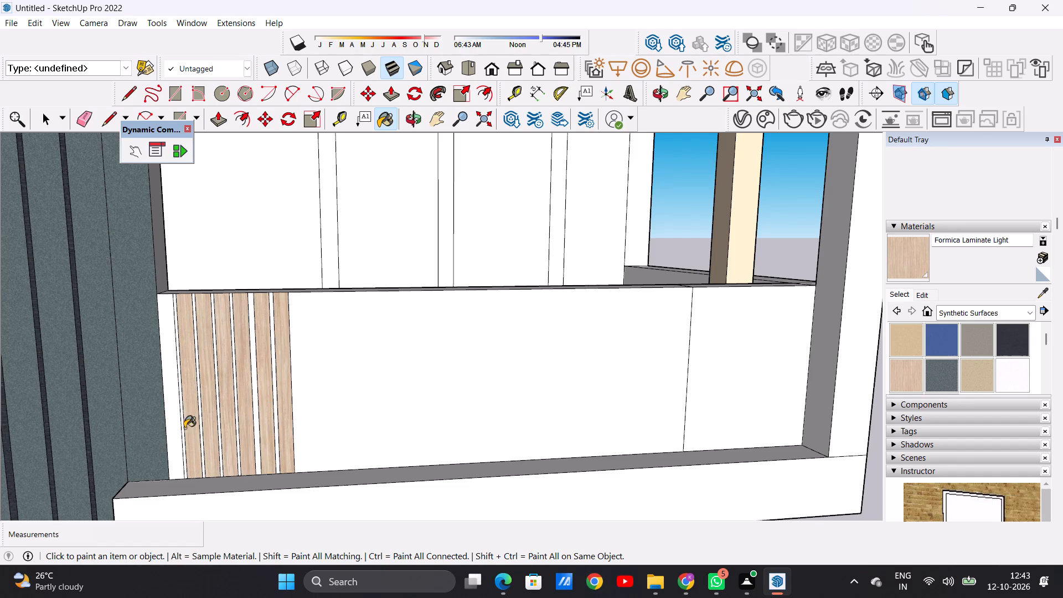
left_click(171, 429)
Paint all the vertical slats on the lowest balcony's front parapet with Formica Laminate Light.
scroll(255, 419, "down", 8)
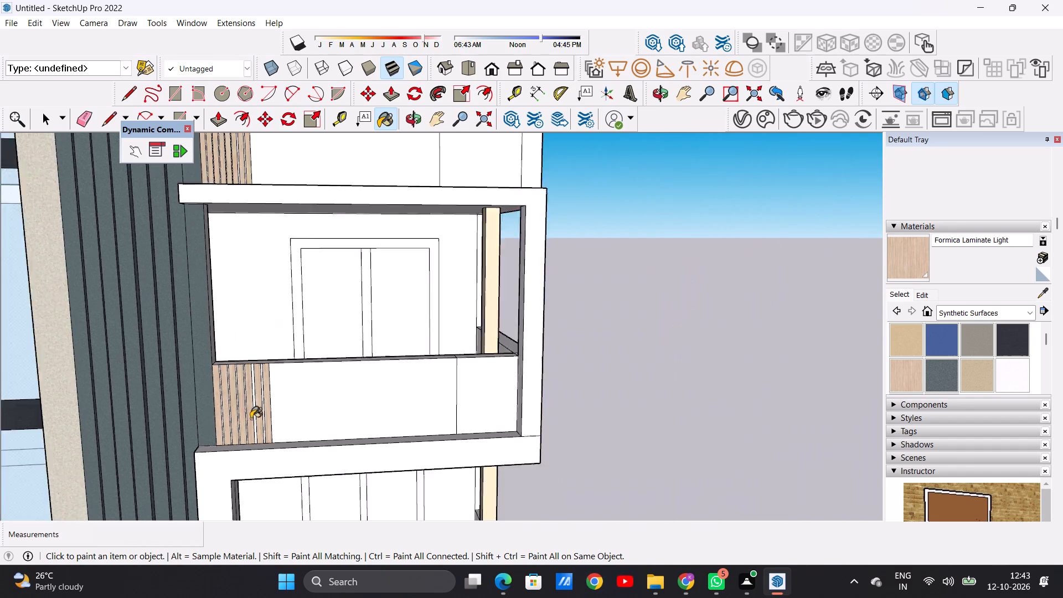
scroll(251, 419, "down", 18)
scroll(269, 376, "down", 5)
scroll(264, 455, "up", 4)
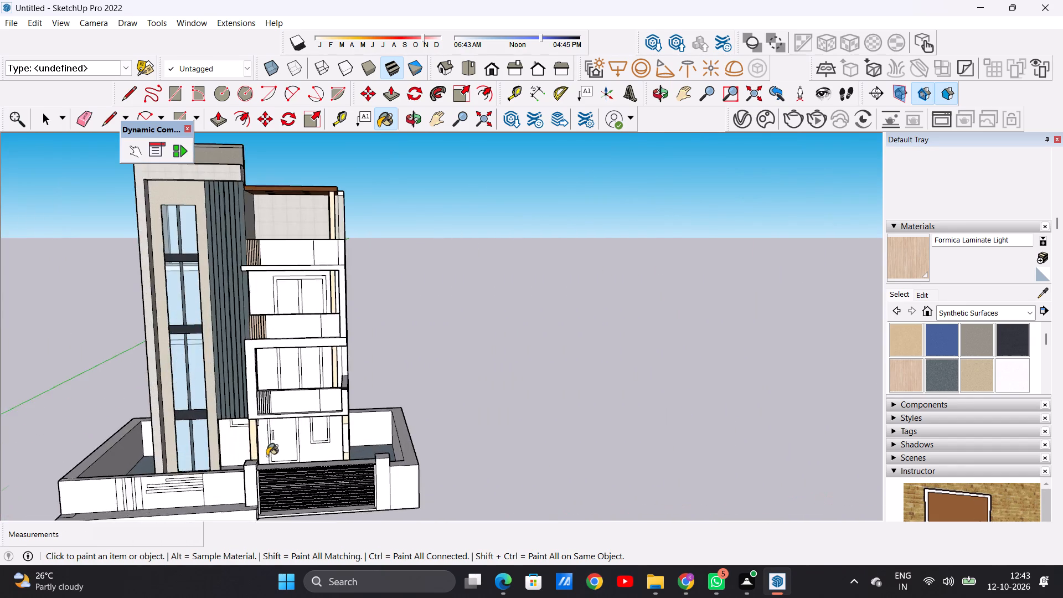
scroll(267, 456, "up", 19)
scroll(243, 383, "down", 1)
scroll(243, 383, "up", 11)
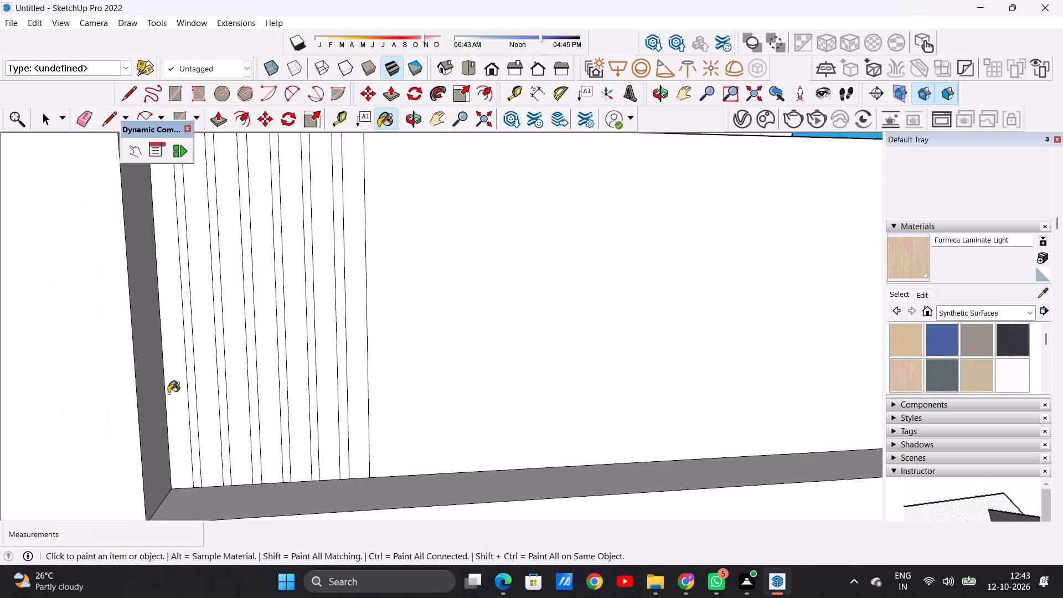
left_click(172, 390)
left_click(207, 390)
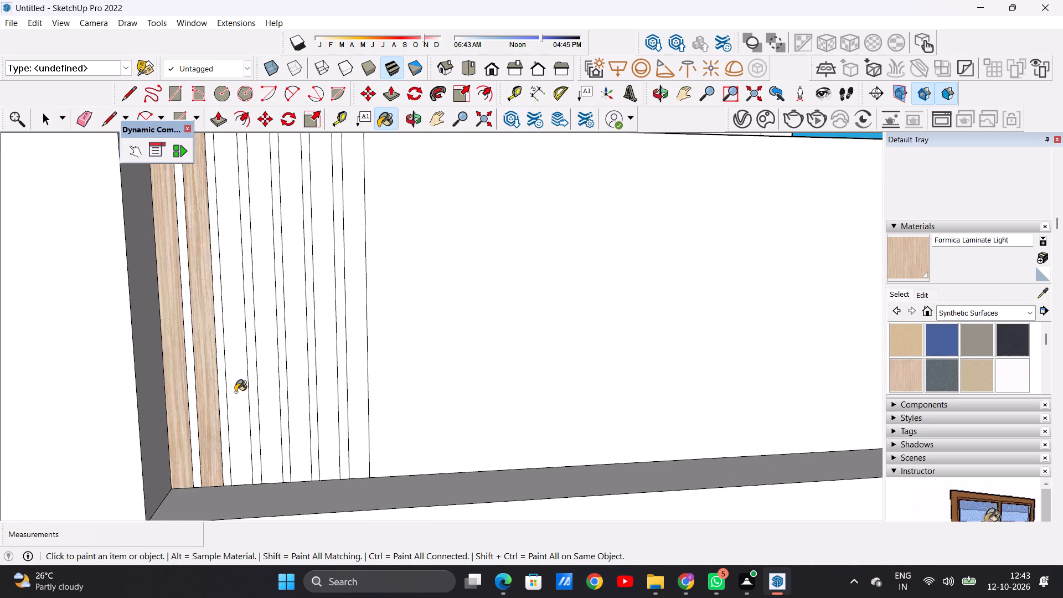
left_click(235, 394)
left_click(265, 396)
left_click(296, 396)
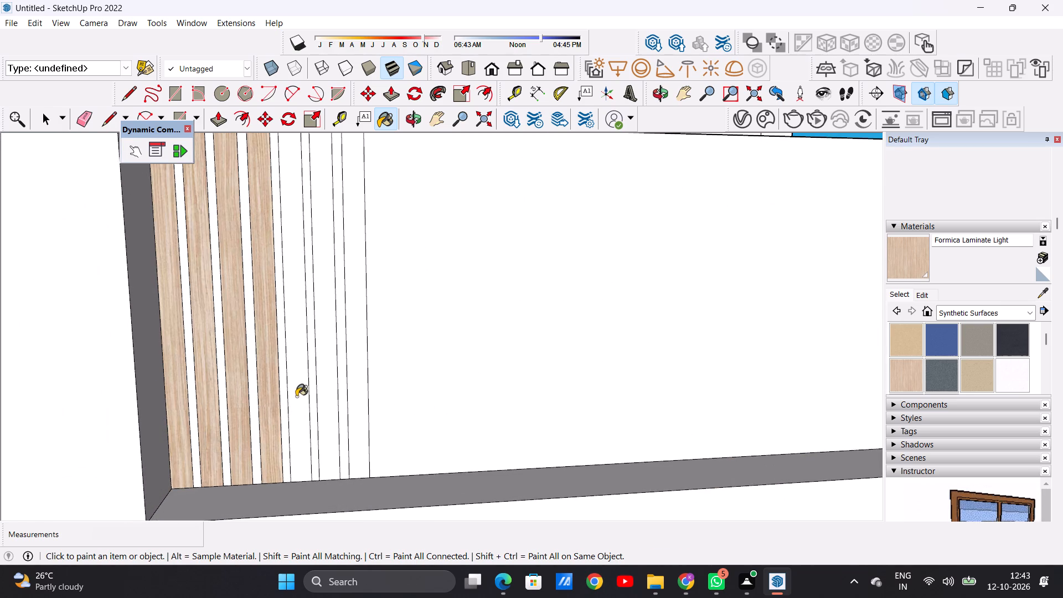
left_click(330, 400)
left_click(351, 400)
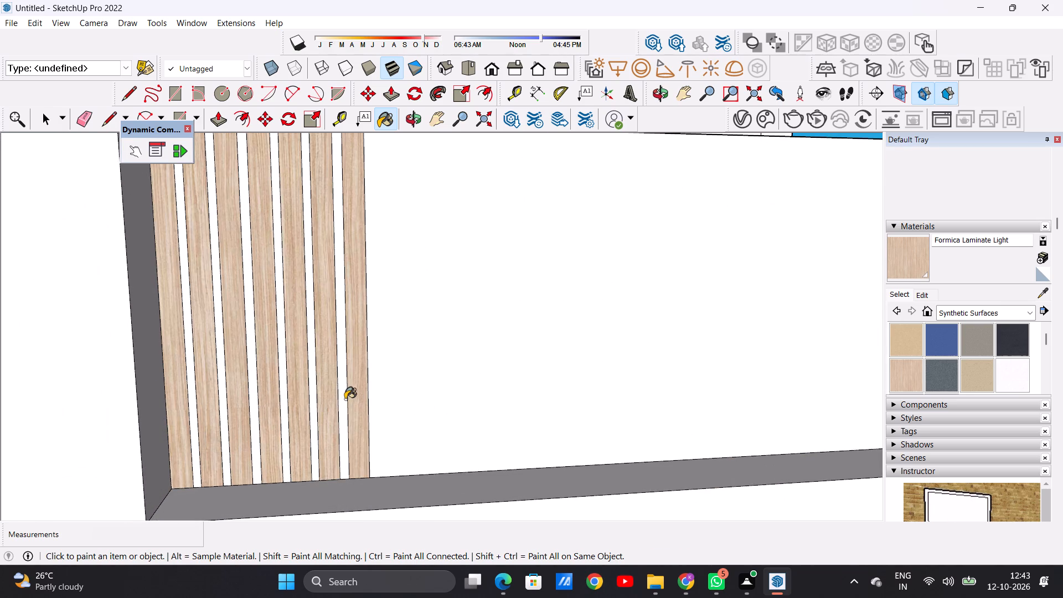
key("space")
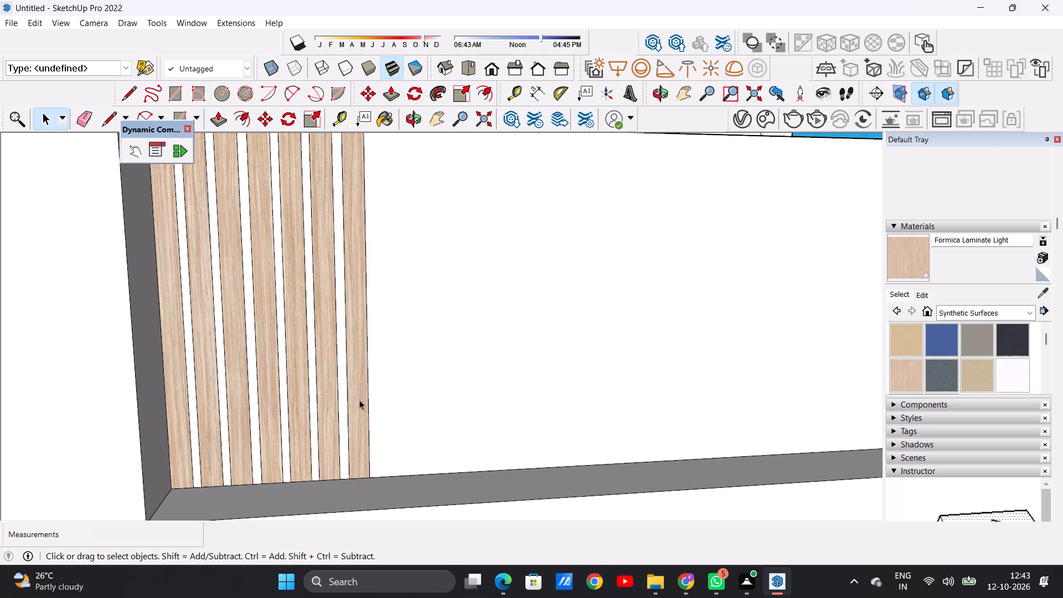
Erase the stray vertical edge near the outer corner of the top balcony's front parapet and its continuation across the parapet top.
scroll(352, 371, "down", 5)
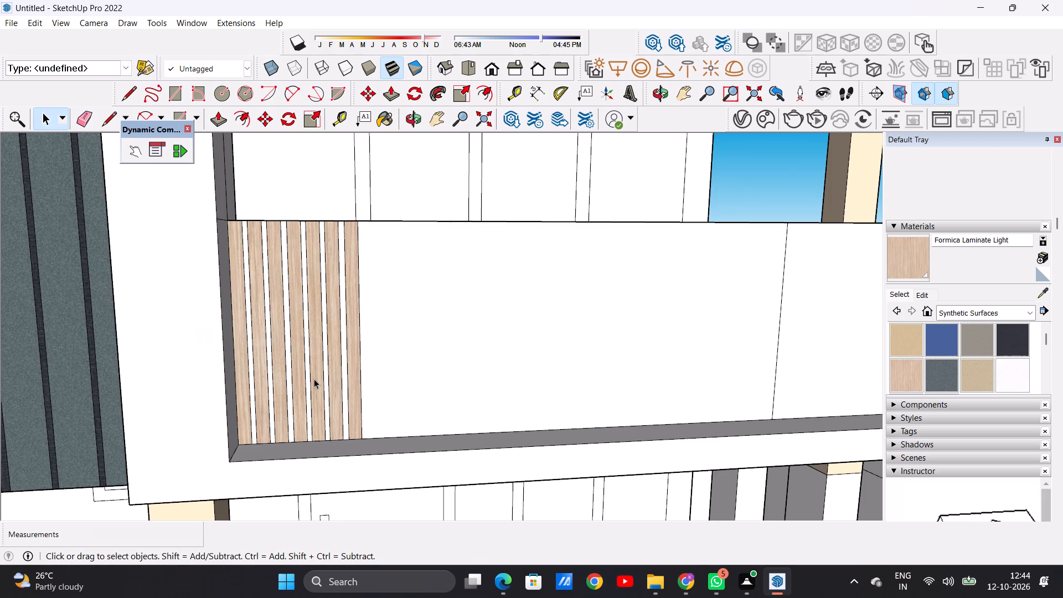
scroll(320, 399, "down", 20)
scroll(320, 399, "down", 3)
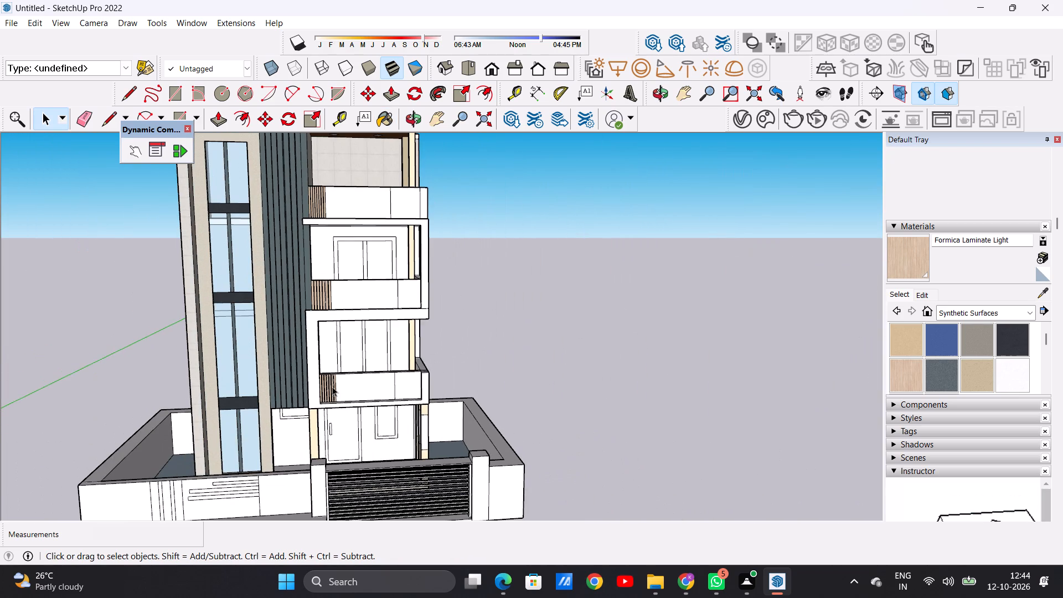
scroll(332, 386, "down", 3)
scroll(395, 243, "up", 14)
middle_click_drag(362, 250, 339, 354)
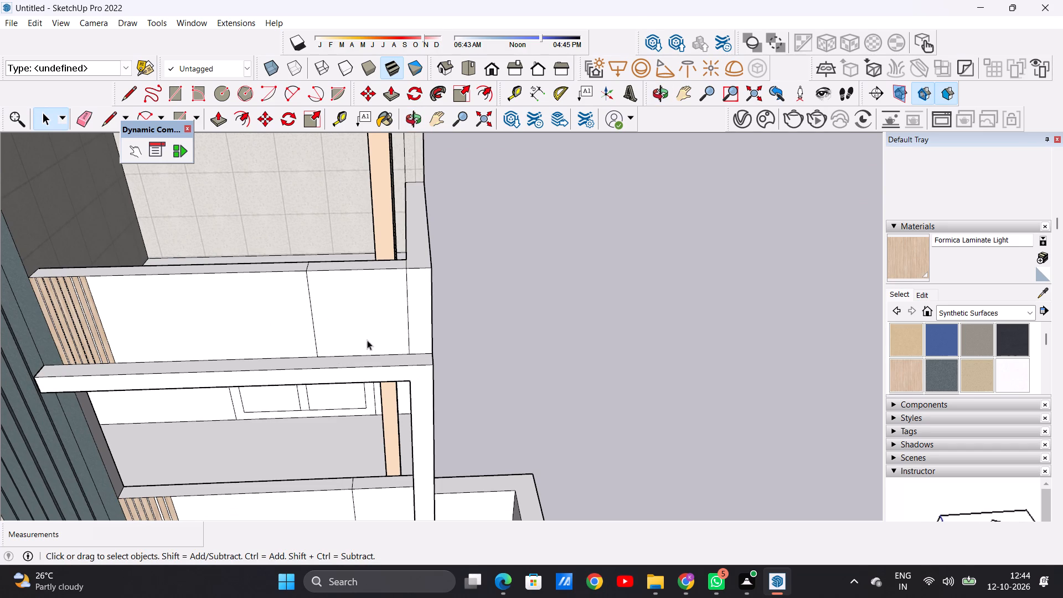
scroll(406, 317, "up", 2)
scroll(407, 314, "down", 1)
scroll(407, 314, "up", 1)
scroll(407, 314, "down", 1)
scroll(407, 314, "up", 6)
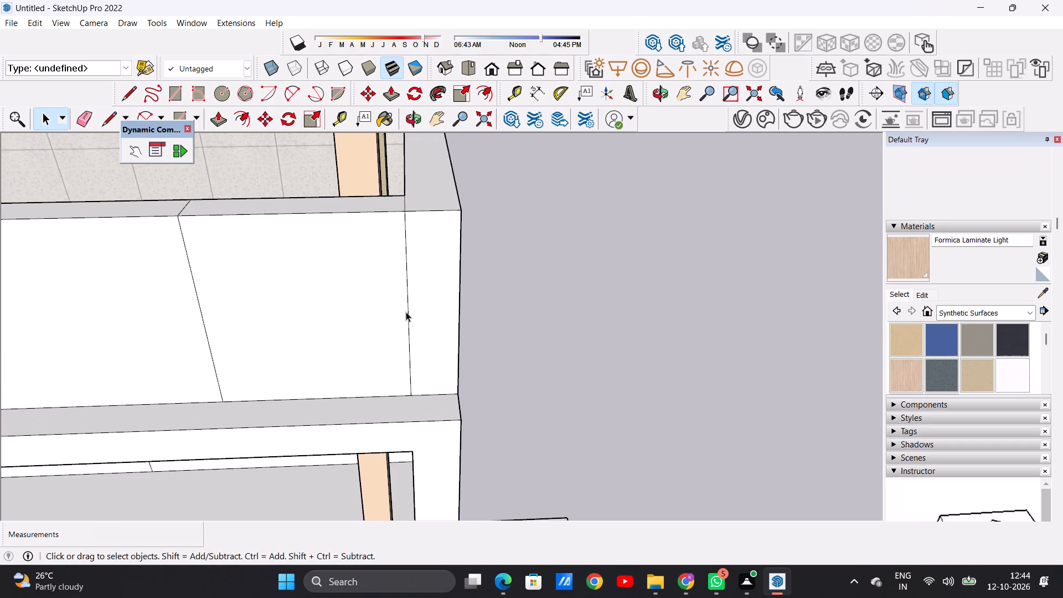
scroll(405, 325, "down", 4)
key("e")
scroll(414, 309, "up", 3)
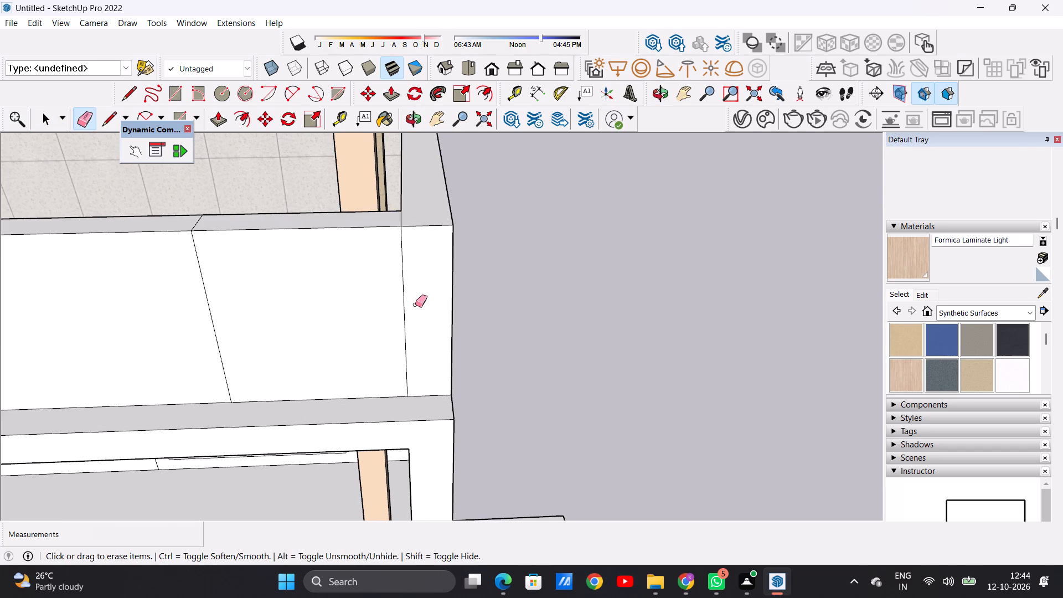
left_click_drag(415, 303, 396, 307)
scroll(400, 220, "up", 13)
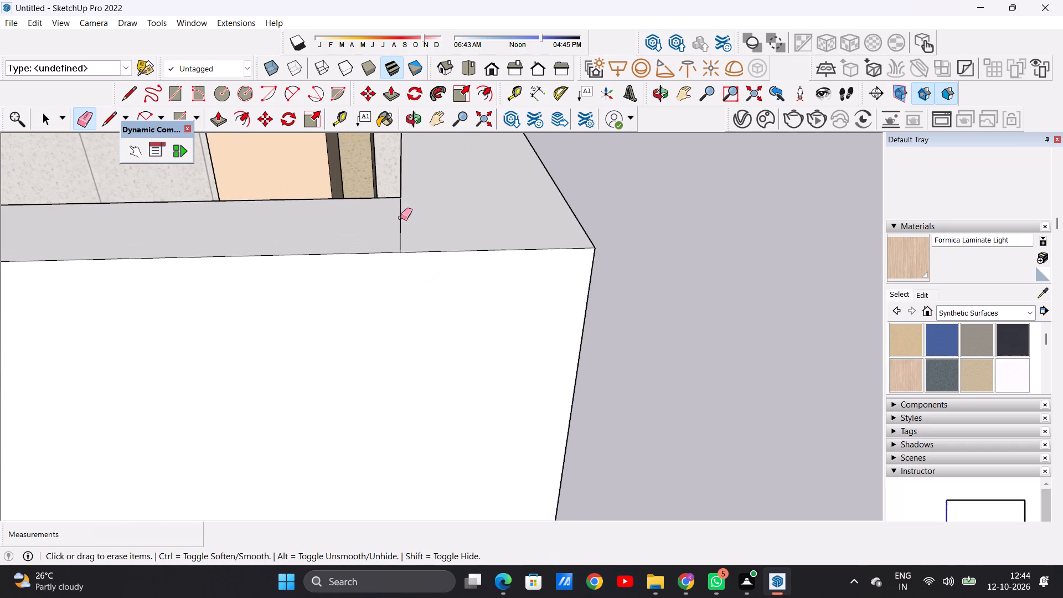
left_click_drag(393, 224, 407, 227)
key("space")
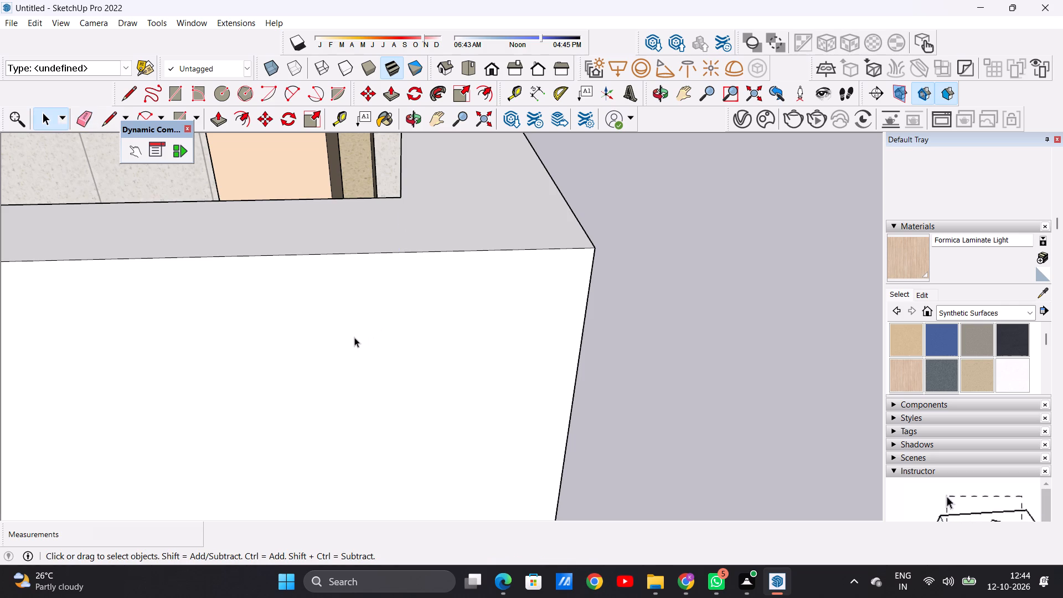
Examine the top balcony's outer corner and the parapets of the balconies below it.
scroll(421, 310, "down", 20)
scroll(421, 310, "down", 1)
middle_click_drag(407, 308, 402, 300)
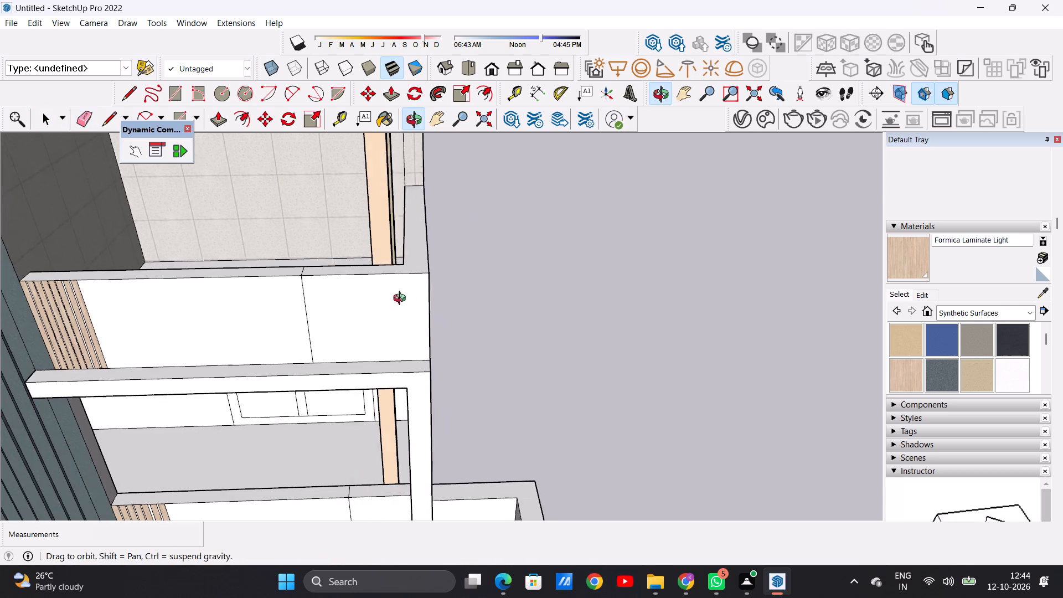
middle_click_drag(402, 300, 278, 312)
scroll(359, 259, "up", 3)
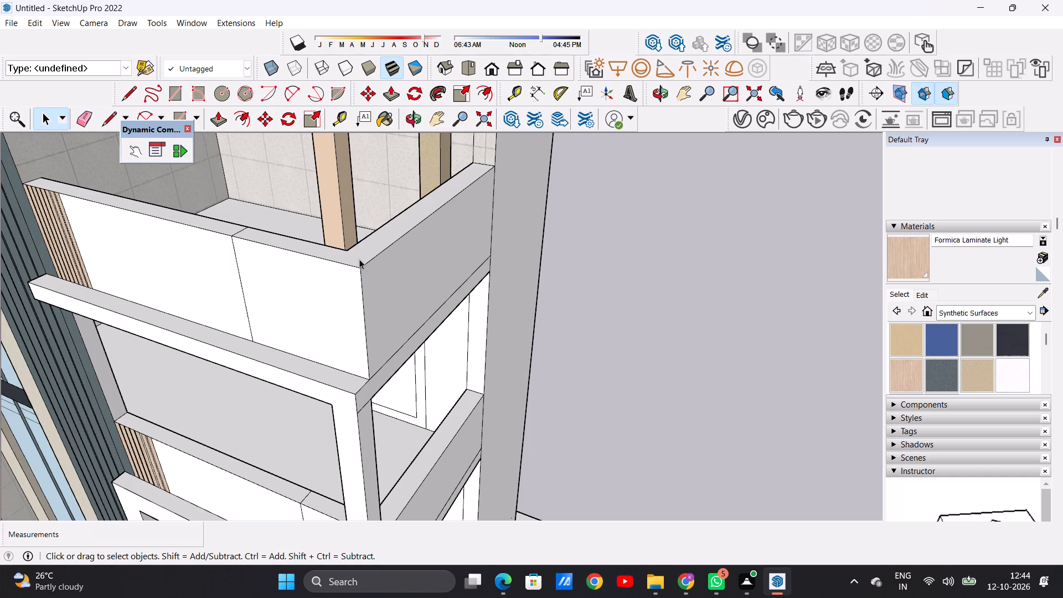
key("space")
scroll(368, 235, "down", 10)
middle_click_drag(358, 269, 413, 236)
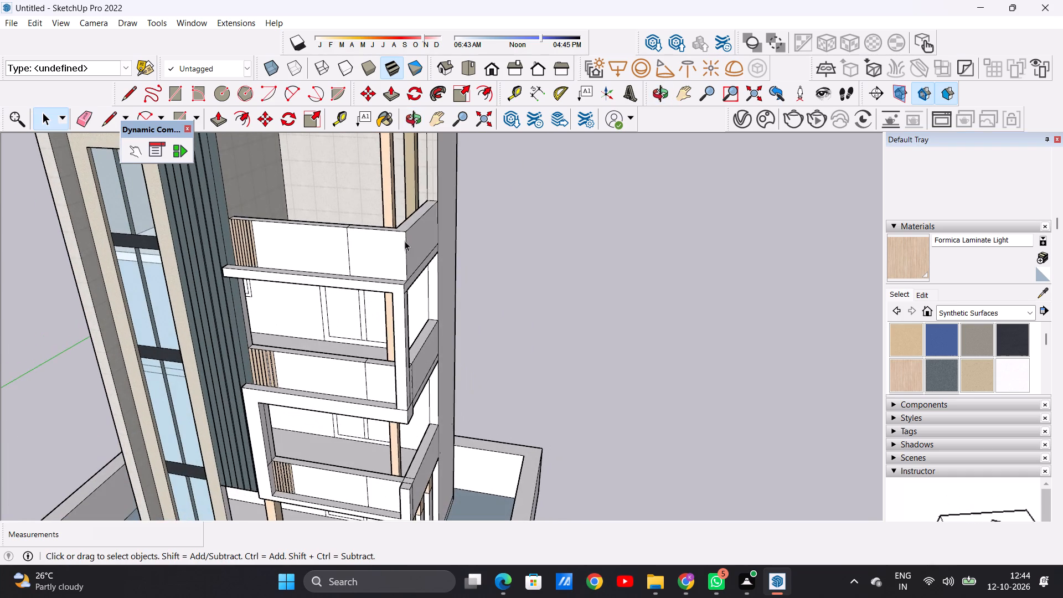
Paint the top balcony's front corner panel, outer side parapet face and their top surface with Formica Graystone.
scroll(399, 245, "up", 2)
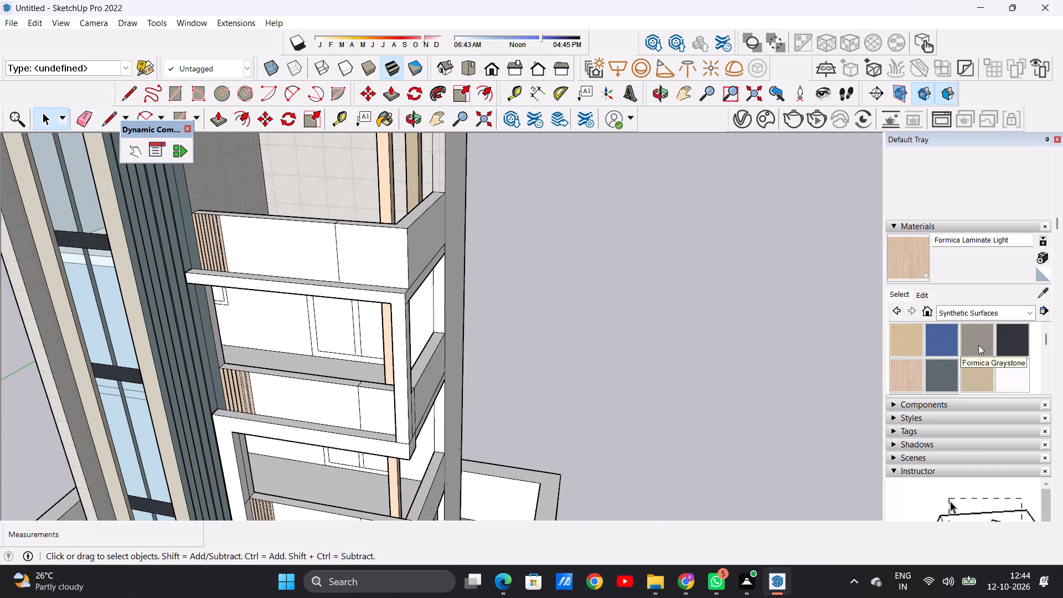
left_click(978, 345)
left_click(385, 255)
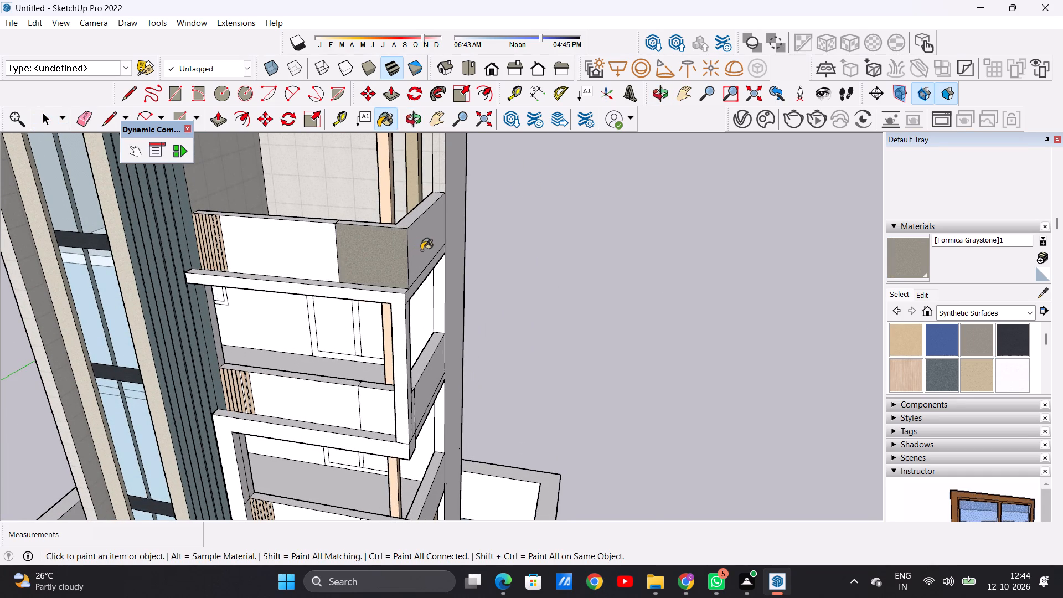
left_click(421, 250)
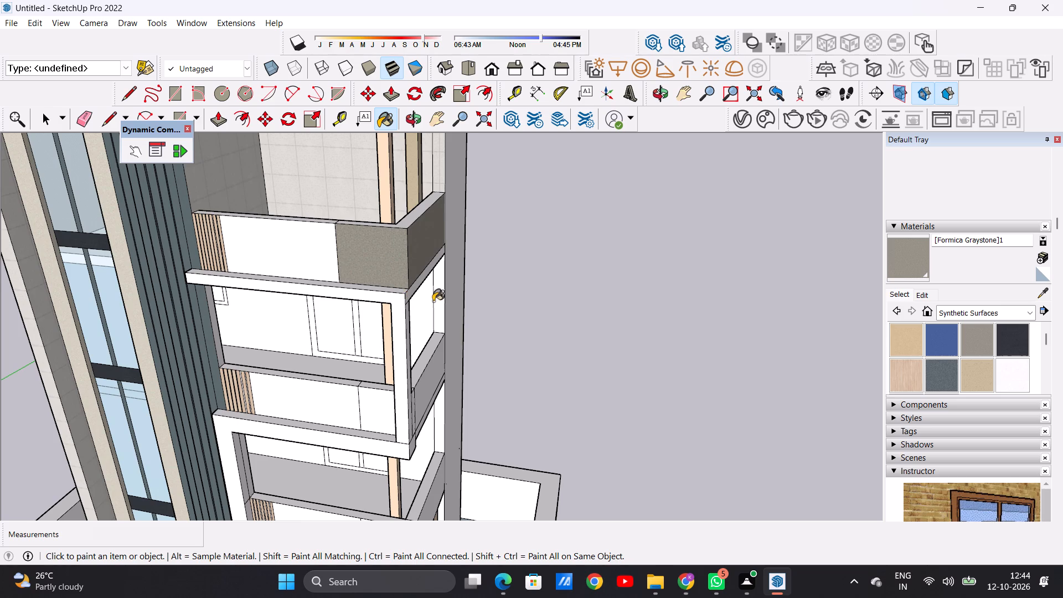
scroll(451, 305, "down", 7)
middle_click_drag(411, 271, 413, 320)
scroll(435, 275, "up", 2)
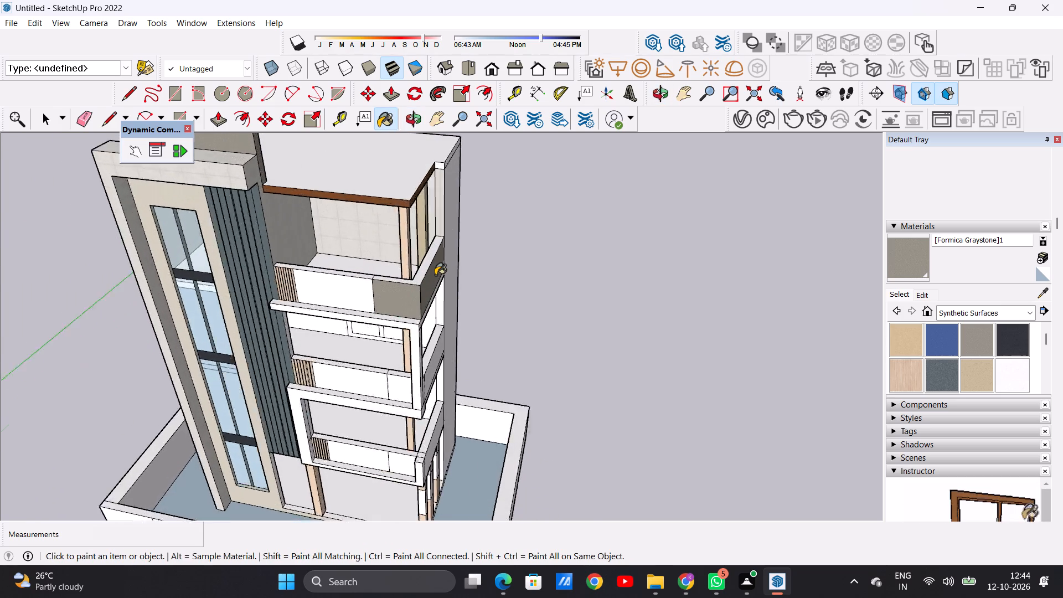
scroll(435, 275, "up", 10)
left_click(393, 290)
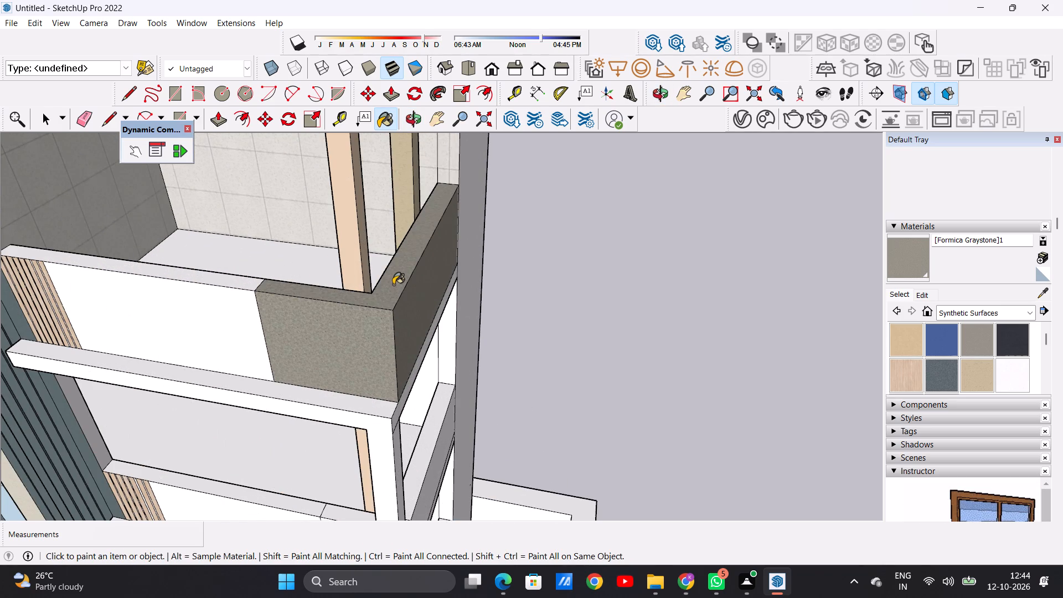
Paint the inner faces of the top balcony's side parapet and front corner panel with the same Formica Graystone.
scroll(410, 286, "down", 10)
middle_click_drag(367, 285, 622, 281)
scroll(416, 279, "up", 13)
left_click(512, 259)
scroll(444, 281, "down", 10)
middle_click_drag(429, 282, 476, 291)
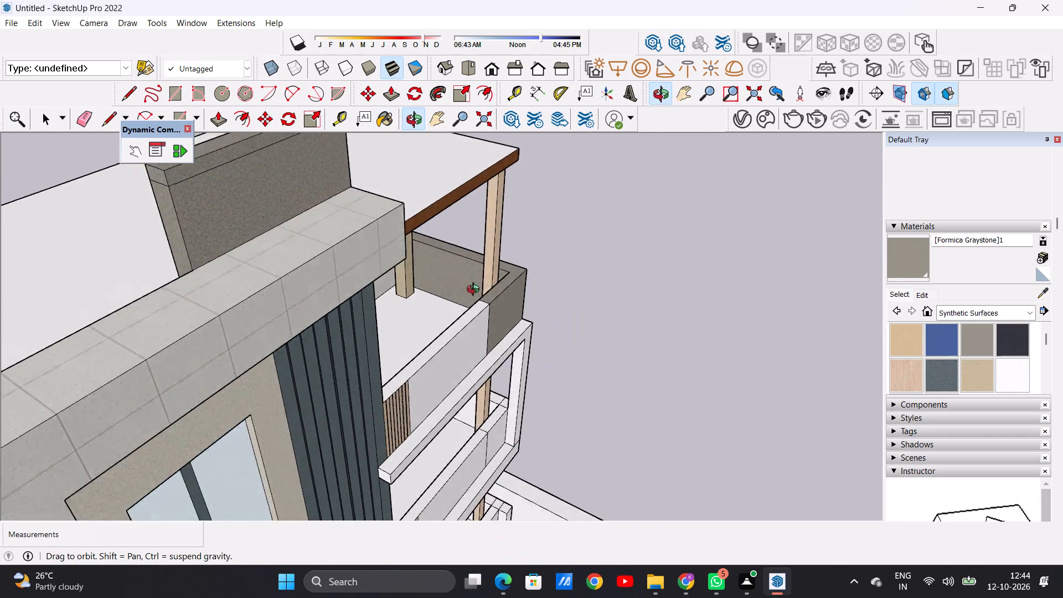
middle_click_drag(476, 291, 170, 298)
middle_click_drag(435, 324, 39, 327)
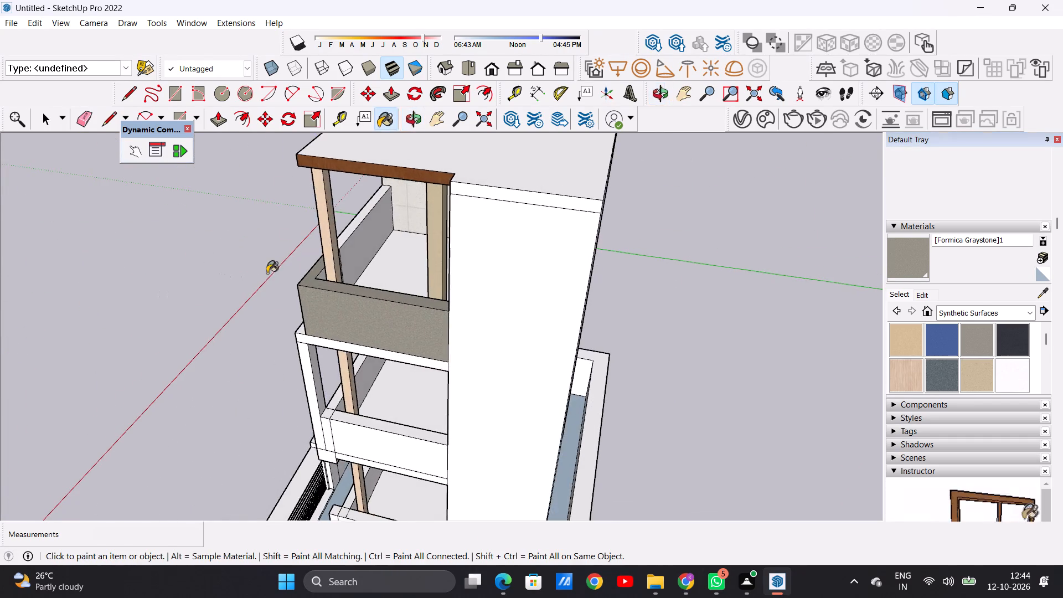
scroll(267, 273, "up", 7)
scroll(370, 266, "down", 4)
middle_click_drag(673, 279, 557, 282)
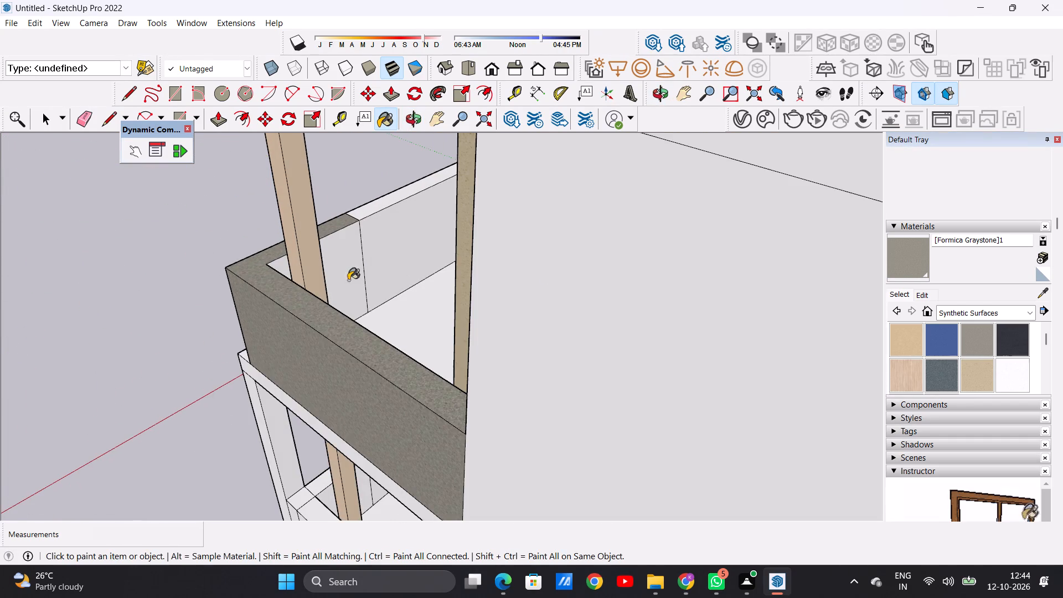
scroll(345, 260, "up", 6)
left_click(336, 257)
key("space")
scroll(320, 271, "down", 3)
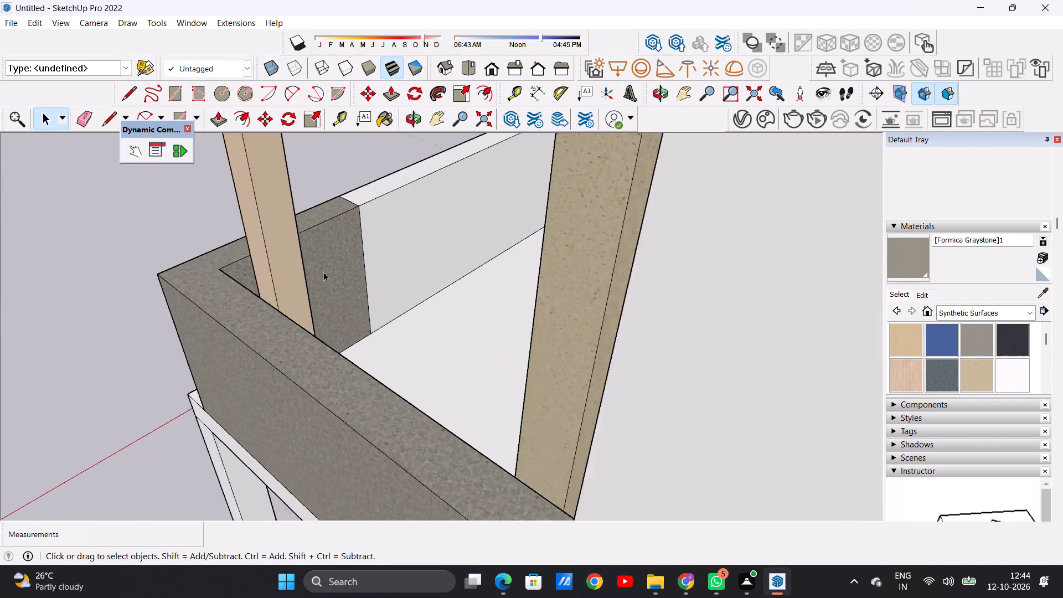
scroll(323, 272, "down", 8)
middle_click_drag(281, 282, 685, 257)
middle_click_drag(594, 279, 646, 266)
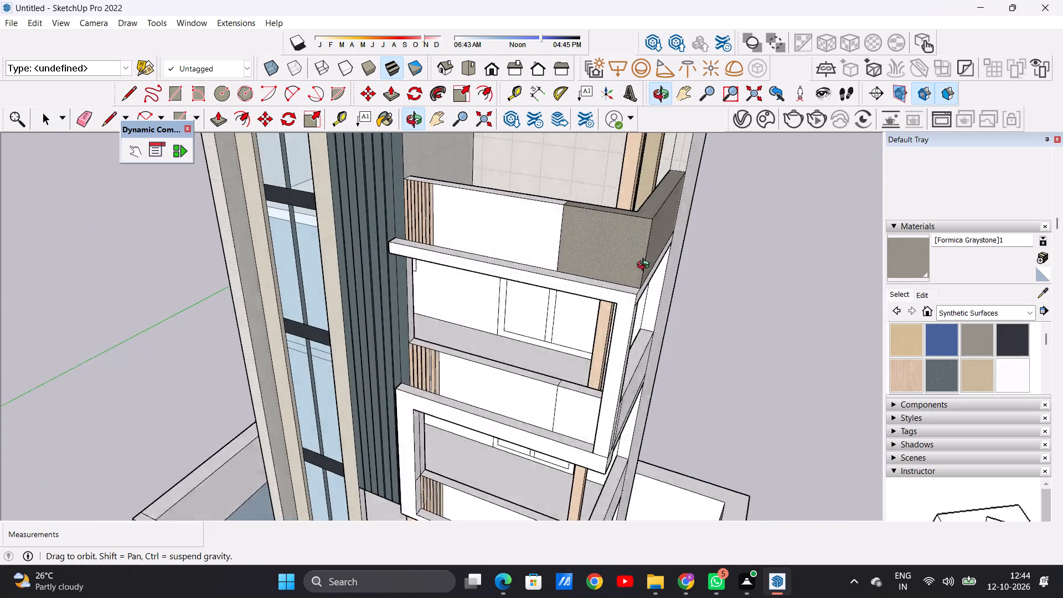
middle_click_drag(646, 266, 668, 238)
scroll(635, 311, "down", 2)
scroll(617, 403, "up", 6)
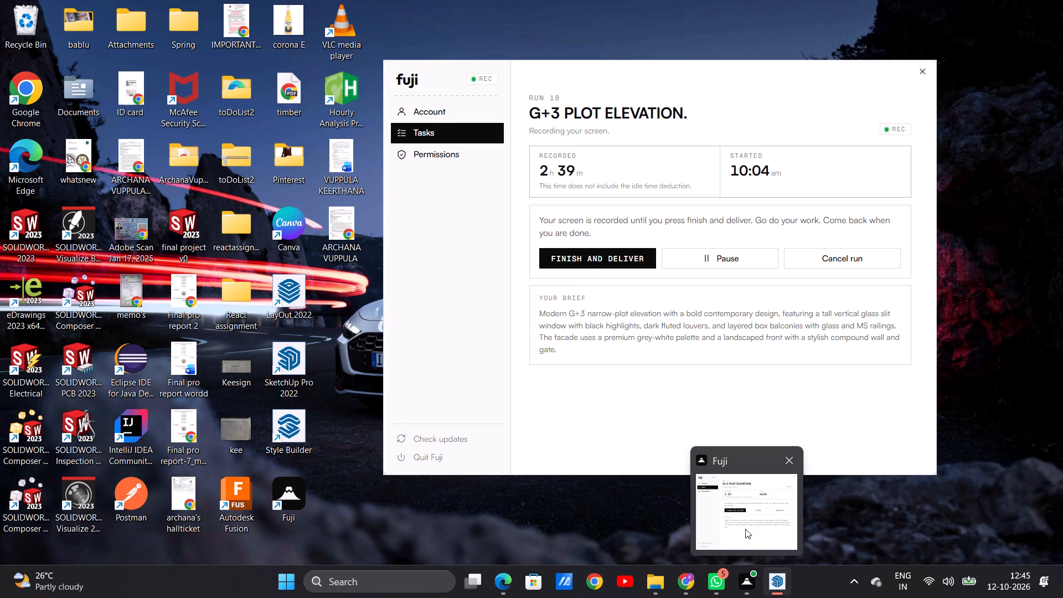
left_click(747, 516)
Paint the middle balcony's front parapet corner panel and its top surface with Formica Laminate Dark.
scroll(657, 410, "down", 4)
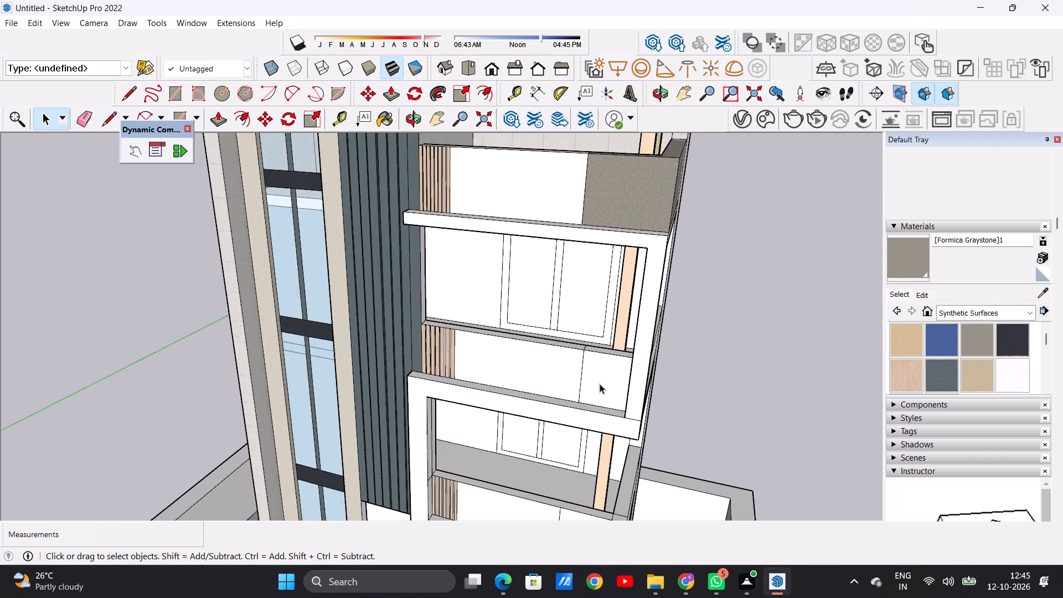
scroll(596, 378, "up", 7)
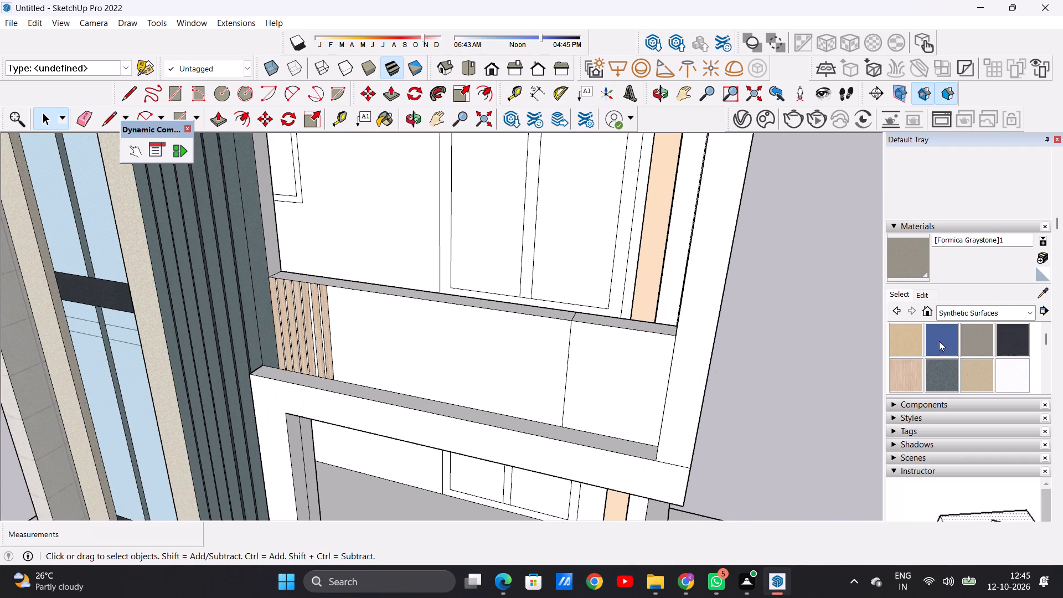
left_click(936, 374)
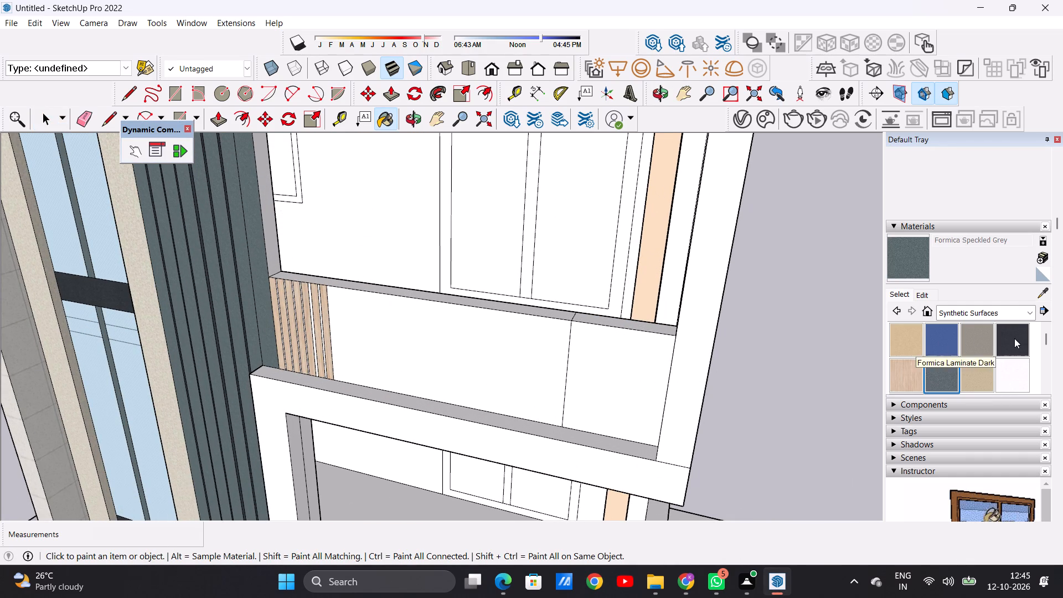
left_click(1015, 338)
left_click(628, 365)
scroll(634, 321, "up", 6)
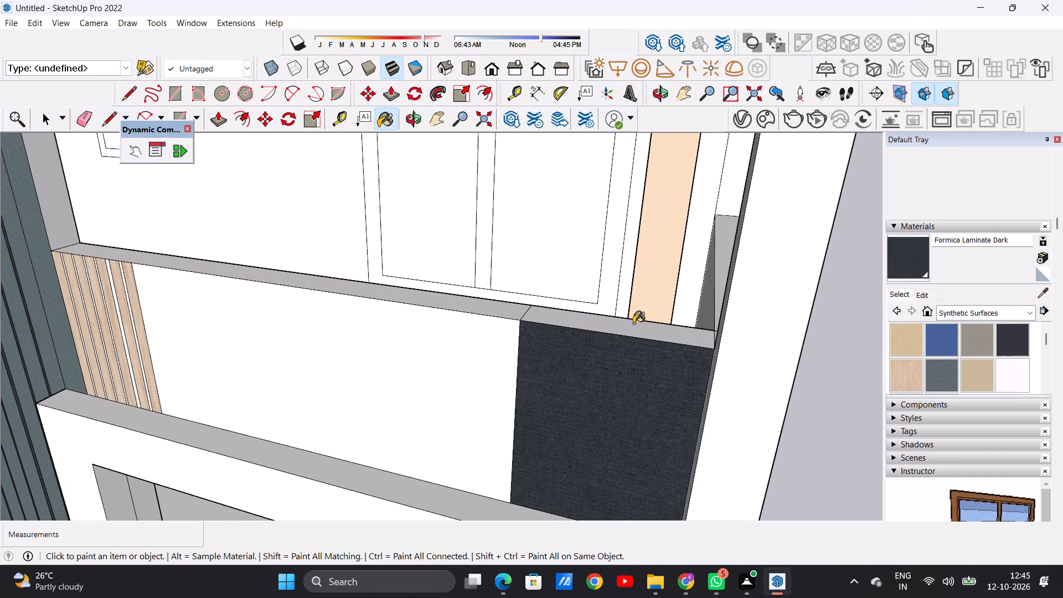
left_click(633, 334)
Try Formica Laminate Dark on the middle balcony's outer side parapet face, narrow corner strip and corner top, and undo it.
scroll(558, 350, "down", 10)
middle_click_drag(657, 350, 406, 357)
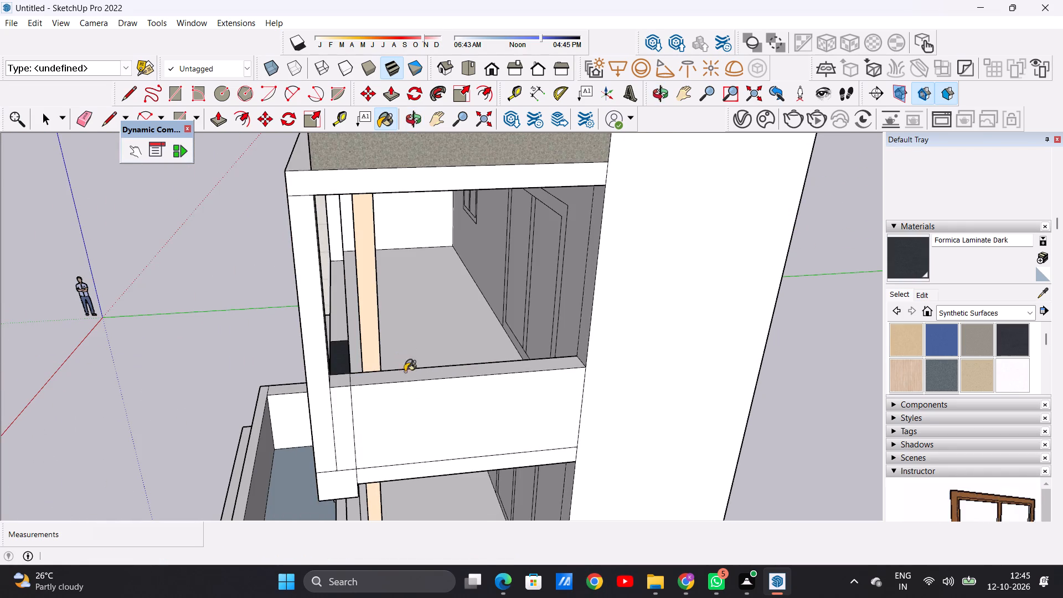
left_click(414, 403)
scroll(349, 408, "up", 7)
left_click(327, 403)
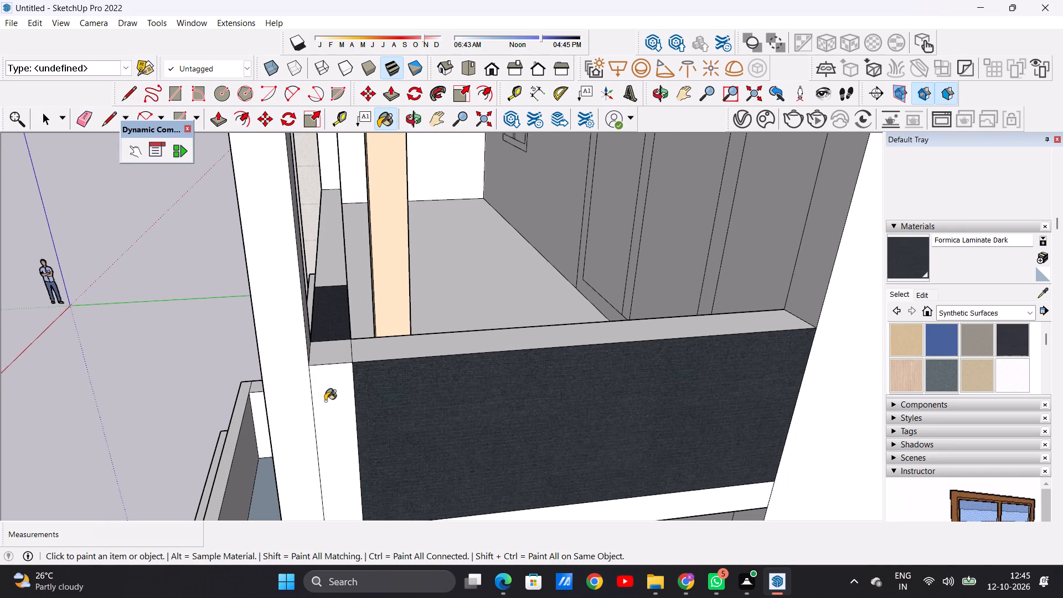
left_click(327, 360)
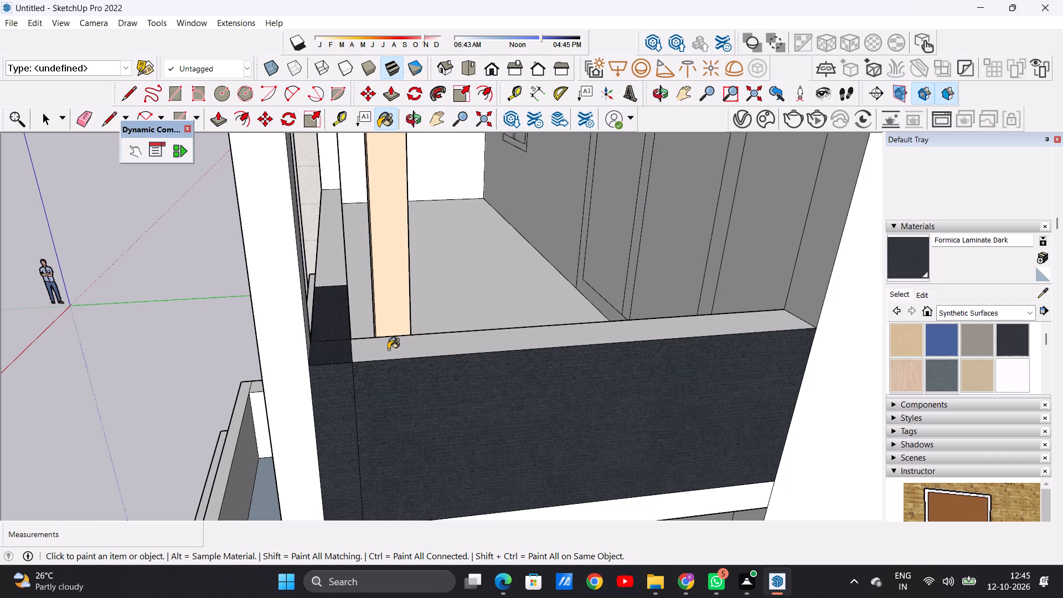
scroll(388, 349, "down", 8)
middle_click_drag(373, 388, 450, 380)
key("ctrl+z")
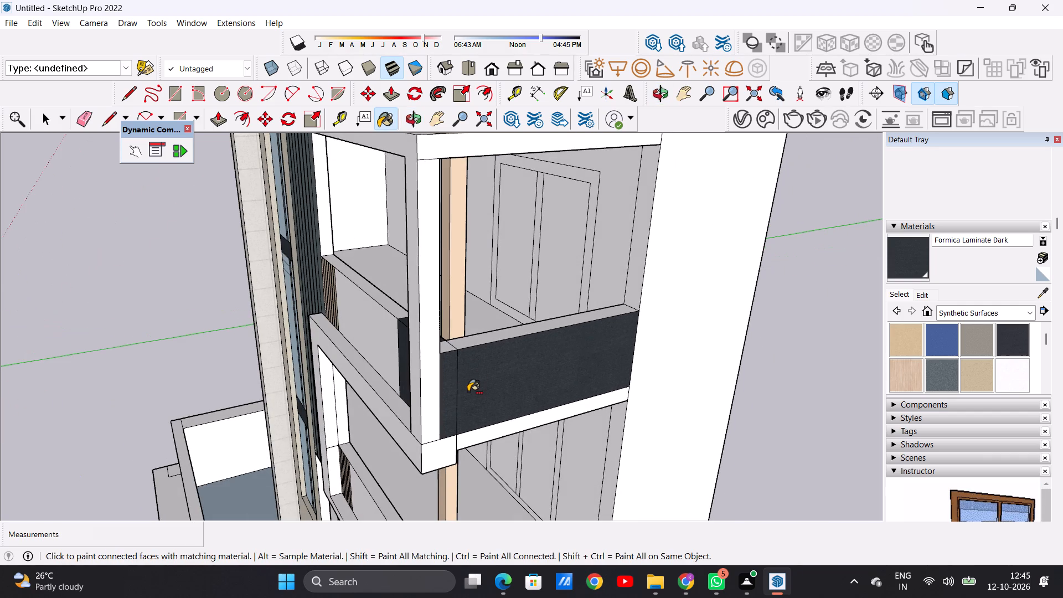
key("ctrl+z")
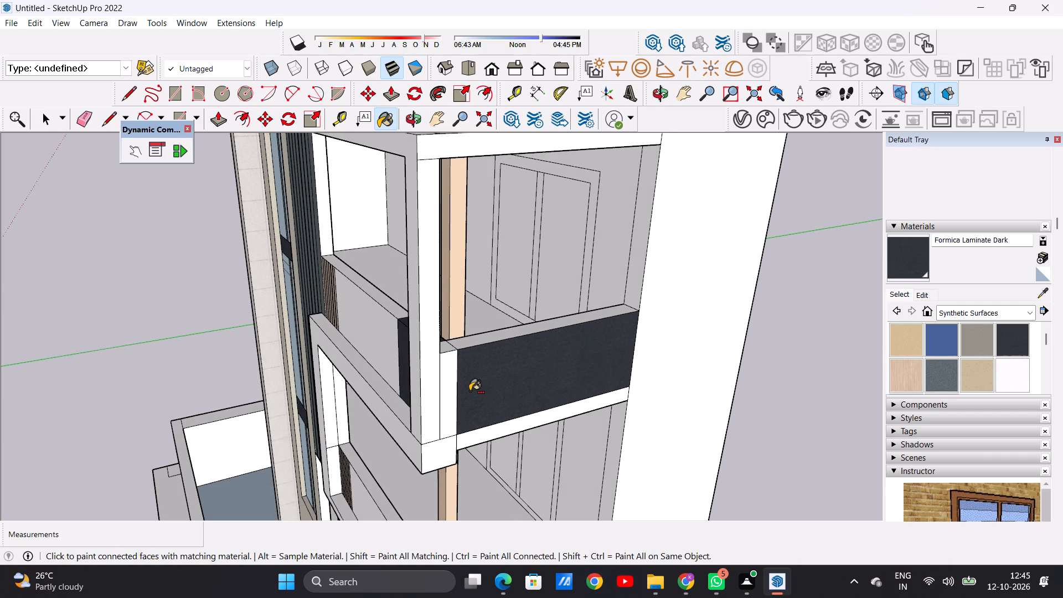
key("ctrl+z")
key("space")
Paint only the narrow corner strip of the middle balcony's side parapet and its small top square with Formica Laminate Dark.
scroll(473, 396, "down", 1)
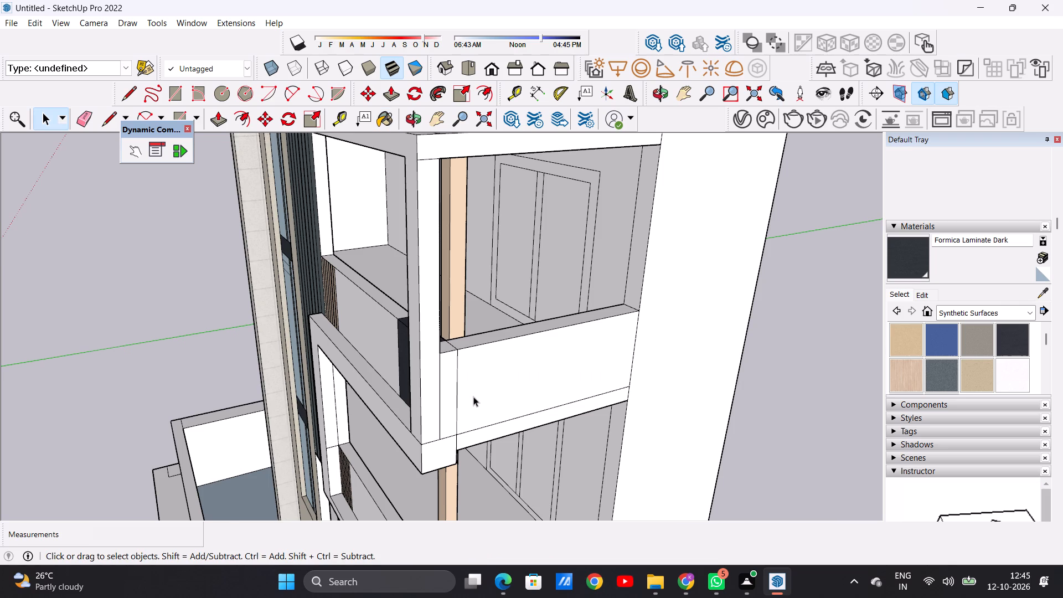
scroll(473, 396, "down", 1)
middle_click_drag(430, 398, 452, 437)
scroll(499, 391, "up", 6)
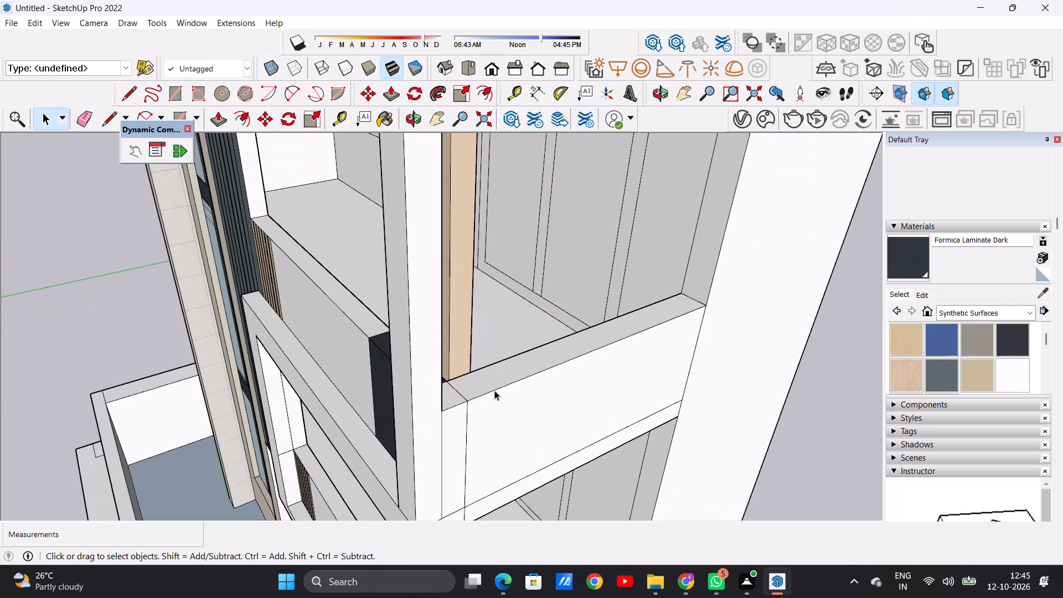
middle_click_drag(455, 403, 426, 445)
scroll(412, 406, "down", 4)
scroll(417, 423, "up", 6)
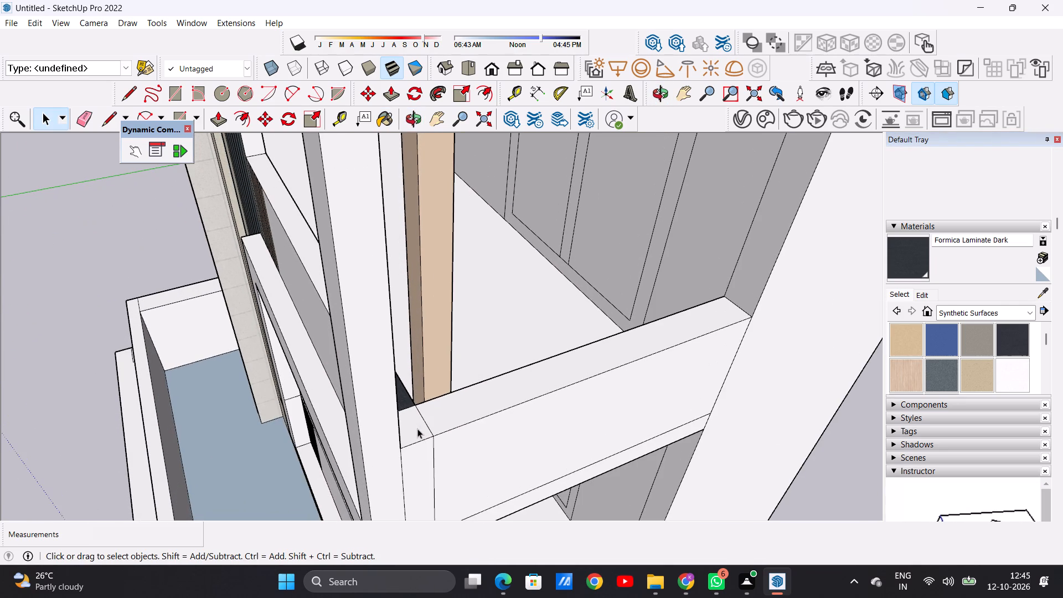
left_click(1007, 336)
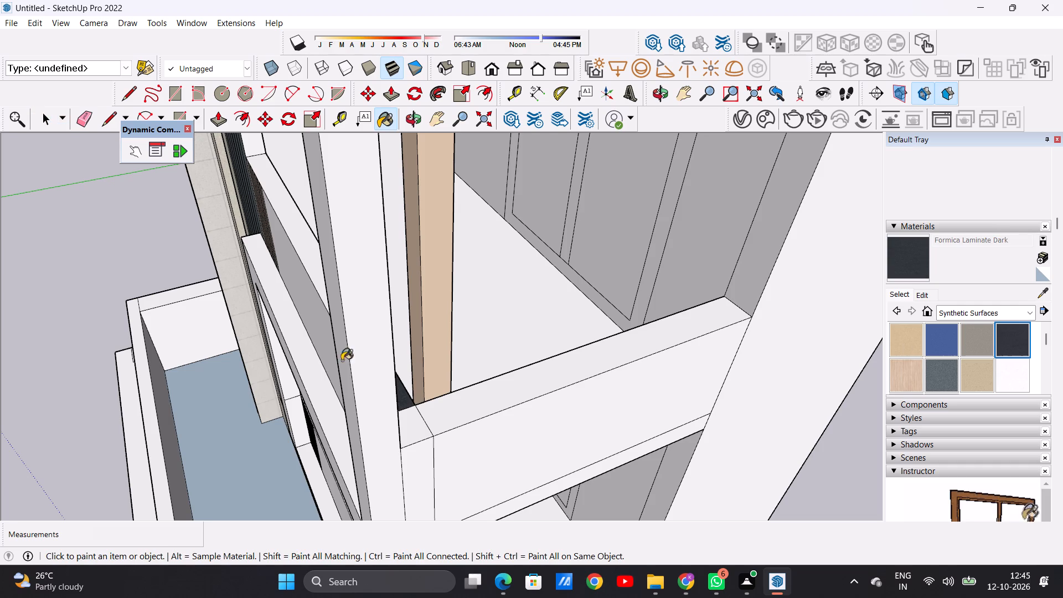
left_click(415, 428)
left_click(414, 457)
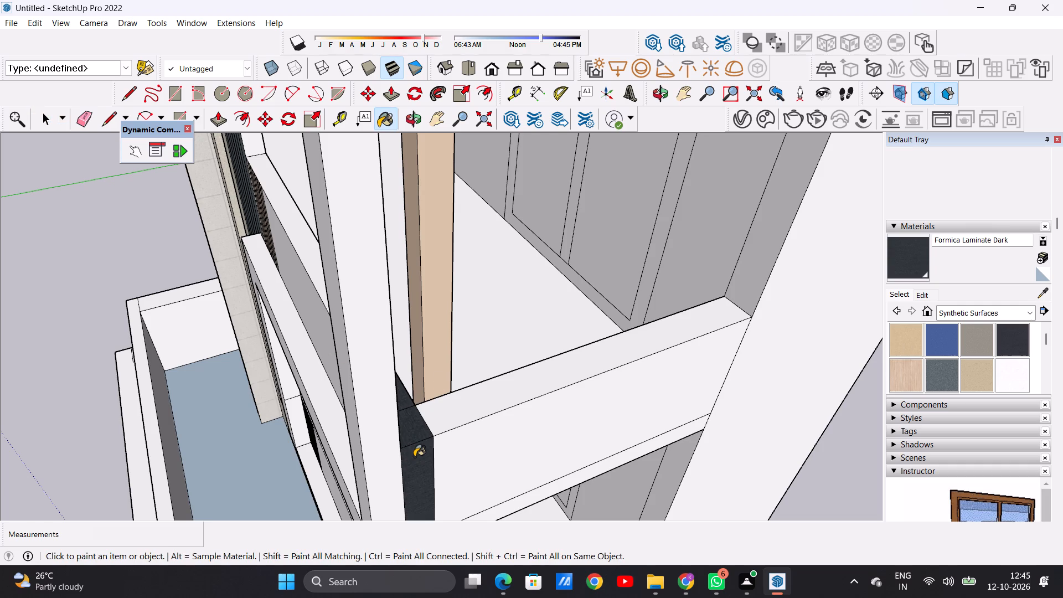
key("space")
Examine the painted corners of the top and middle balconies from the front and the side.
scroll(461, 395, "down", 12)
middle_click_drag(380, 436, 520, 380)
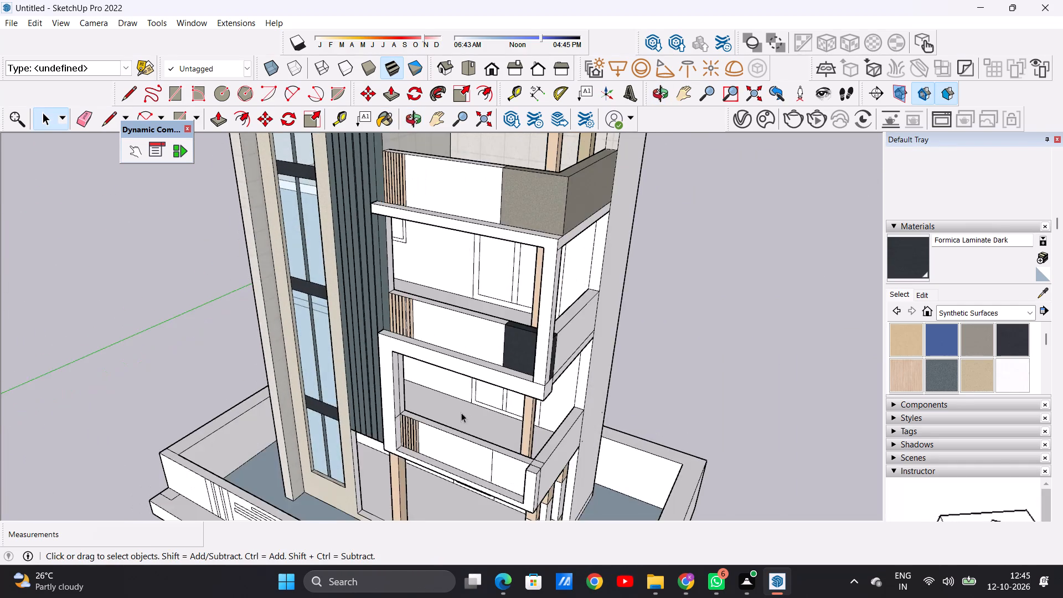
scroll(450, 416, "down", 7)
scroll(510, 387, "up", 5)
middle_click_drag(530, 390, 404, 404)
key("space")
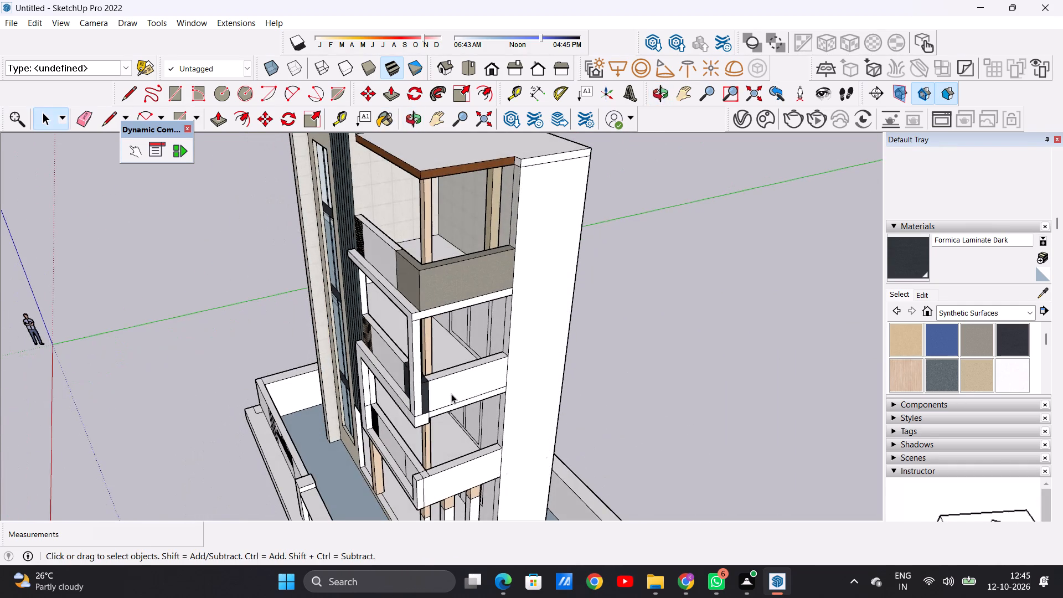
scroll(453, 394, "down", 6)
scroll(449, 324, "up", 2)
scroll(445, 322, "down", 1)
scroll(445, 322, "up", 10)
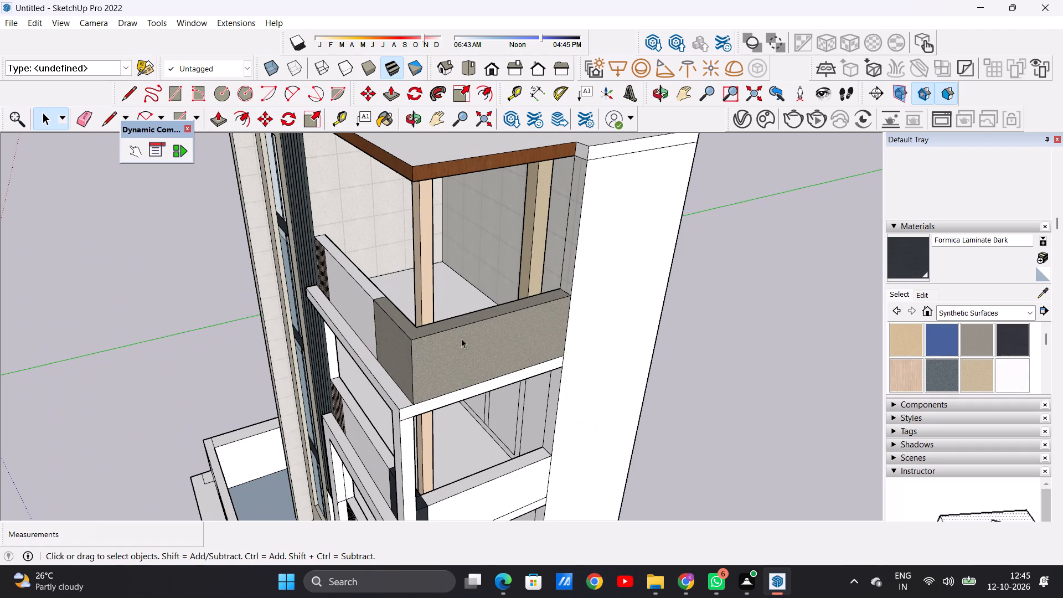
scroll(442, 341, "down", 7)
scroll(436, 360, "up", 2)
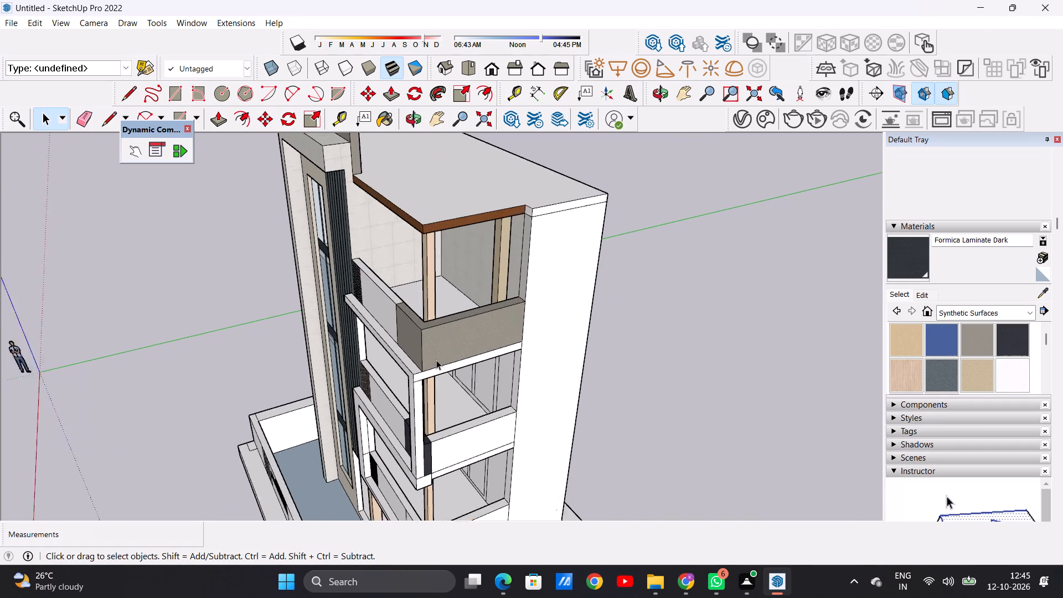
scroll(436, 360, "down", 1)
scroll(436, 360, "up", 10)
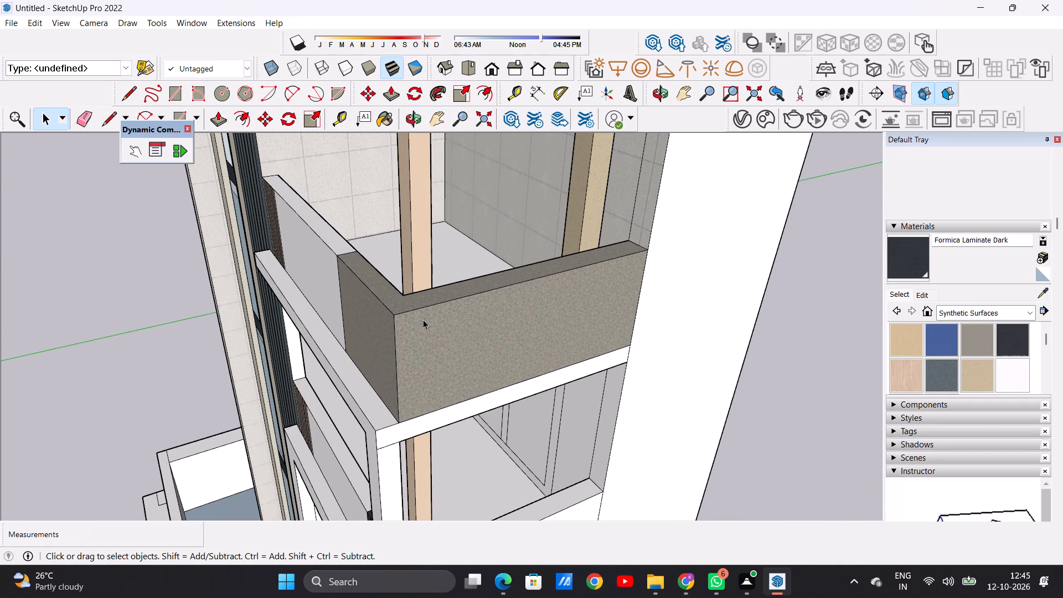
Draw a line about 10" across the top balcony's parapet top from its inner corner, and a 3' 5 9/16" vertical line down the outer side face.
key("l")
scroll(424, 312, "up", 5)
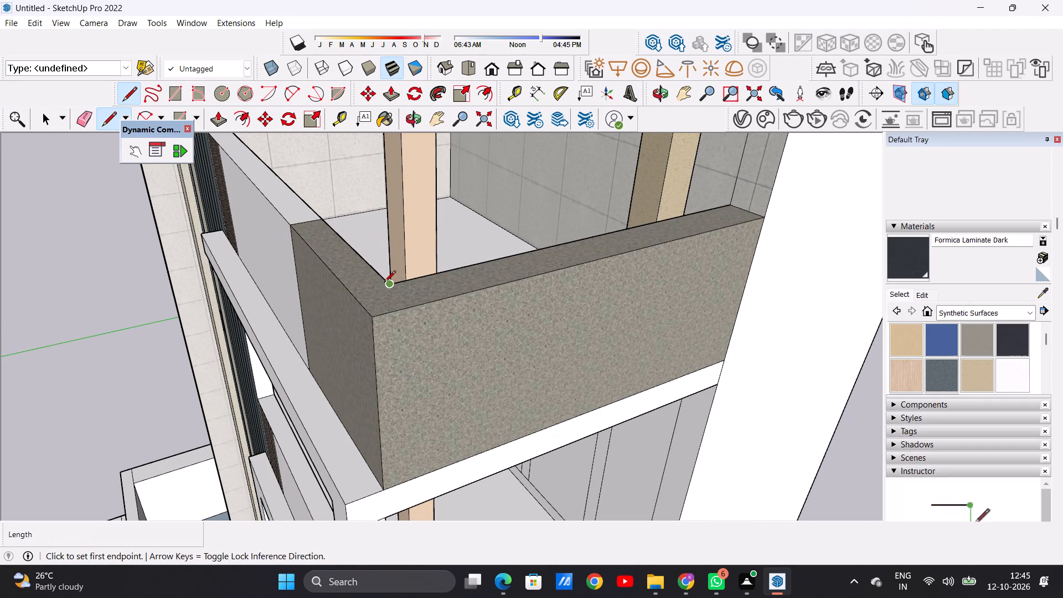
left_click(385, 283)
left_click(410, 310)
left_click(420, 480)
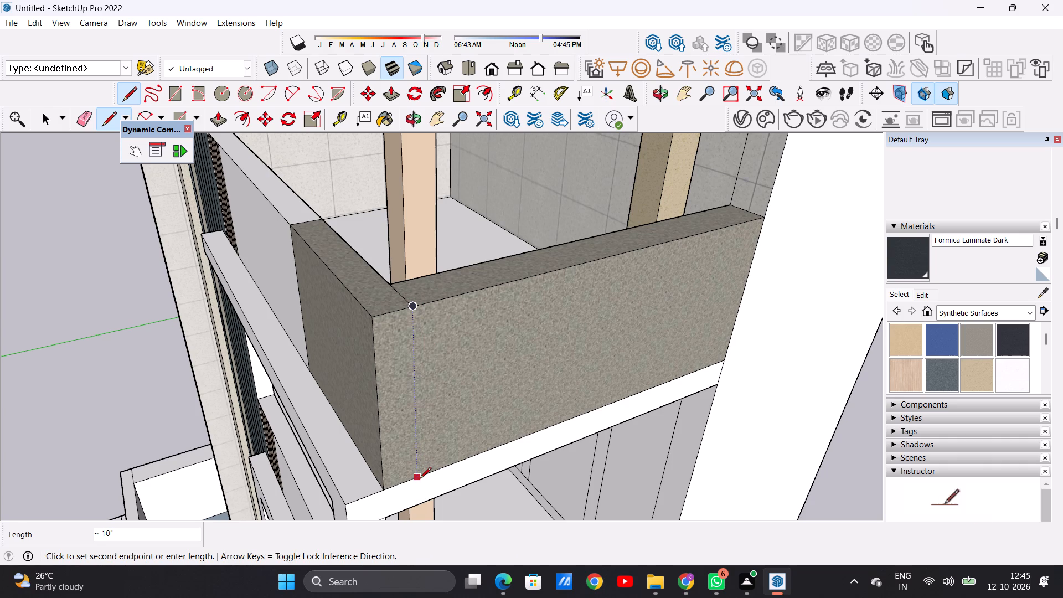
left_click(412, 307)
key("space")
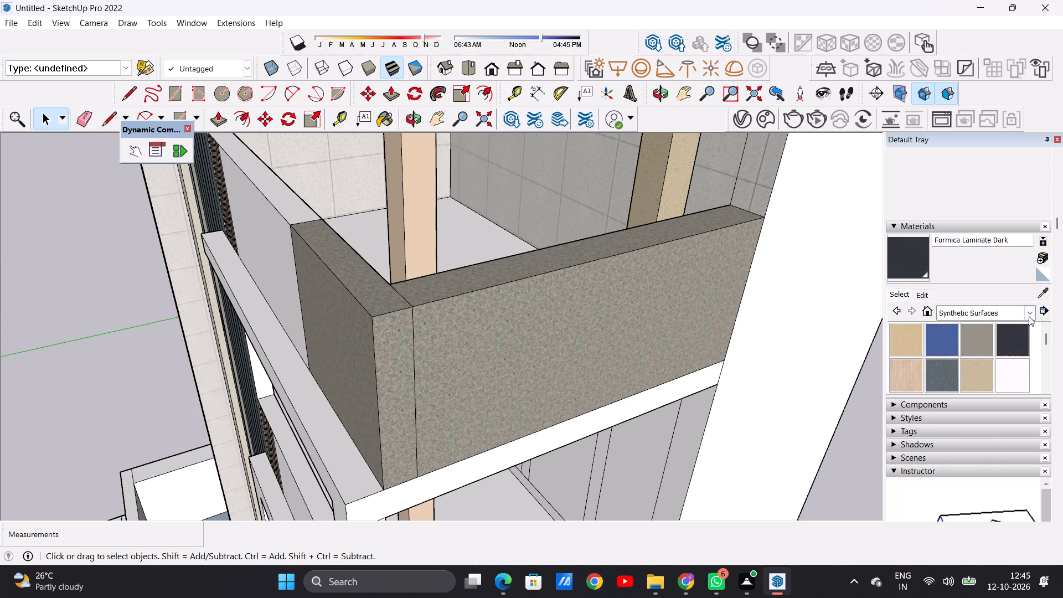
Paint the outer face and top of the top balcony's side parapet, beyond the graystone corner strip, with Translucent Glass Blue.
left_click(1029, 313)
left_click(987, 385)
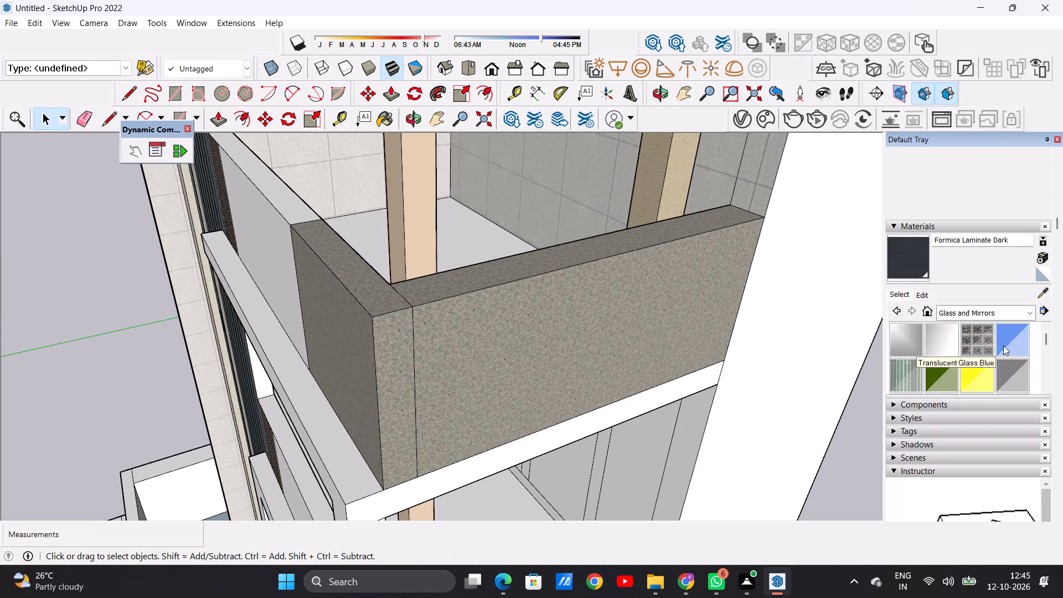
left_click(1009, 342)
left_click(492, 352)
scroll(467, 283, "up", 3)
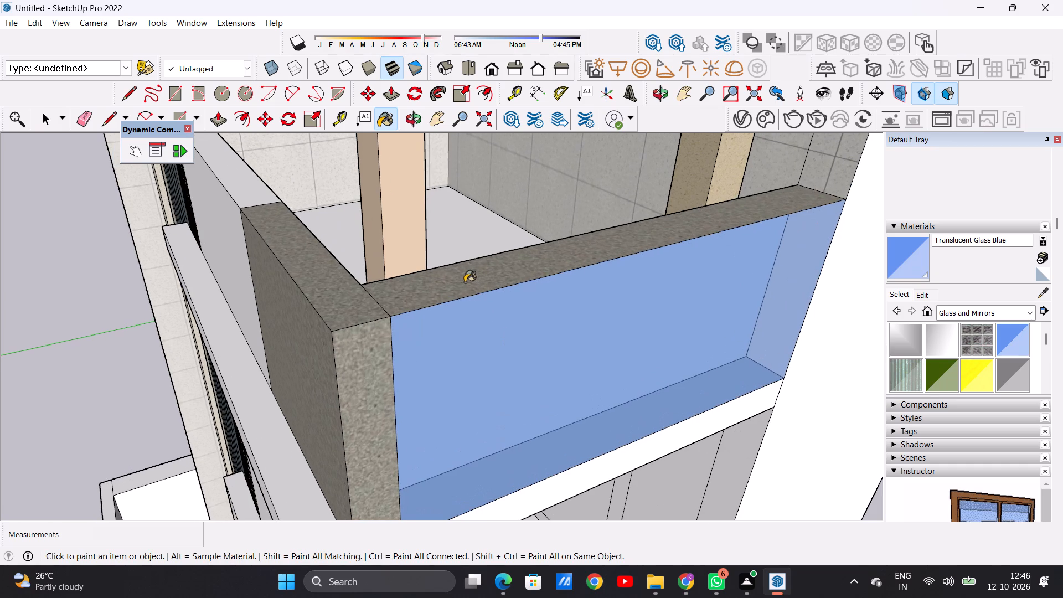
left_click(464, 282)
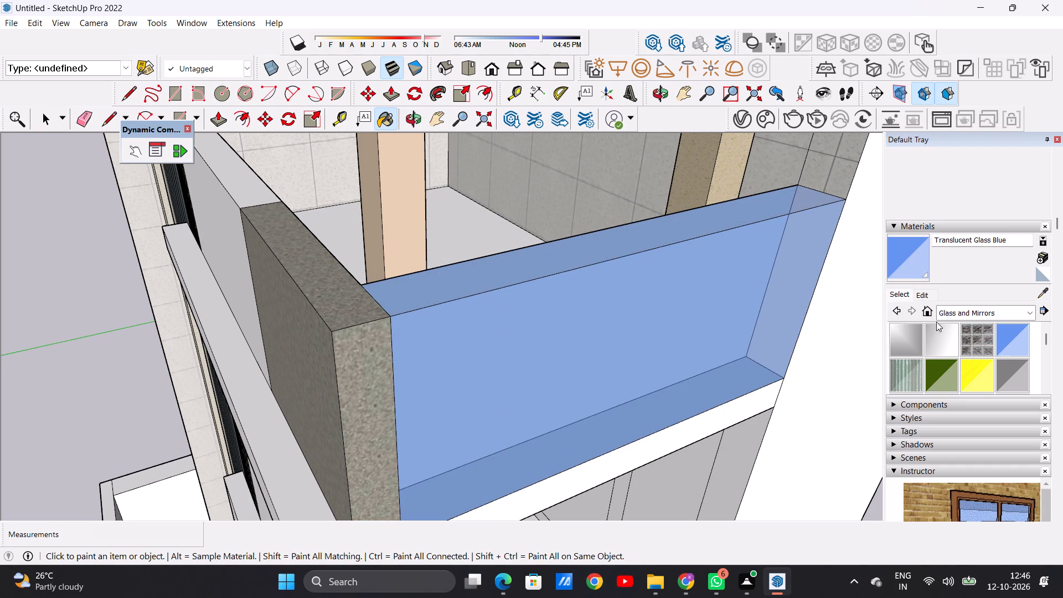
Paint the outer face, top and inner face of the top balcony's side parapet panel with Translucent Glass Gray.
left_click(1015, 368)
left_click(448, 367)
left_click(412, 305)
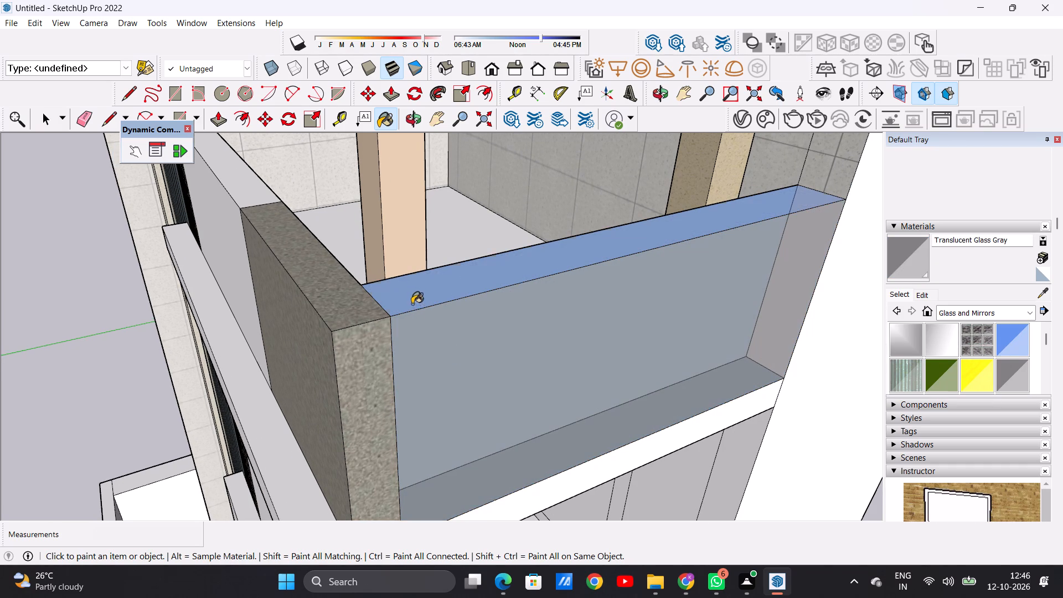
scroll(502, 380, "down", 13)
middle_click_drag(445, 363, 815, 378)
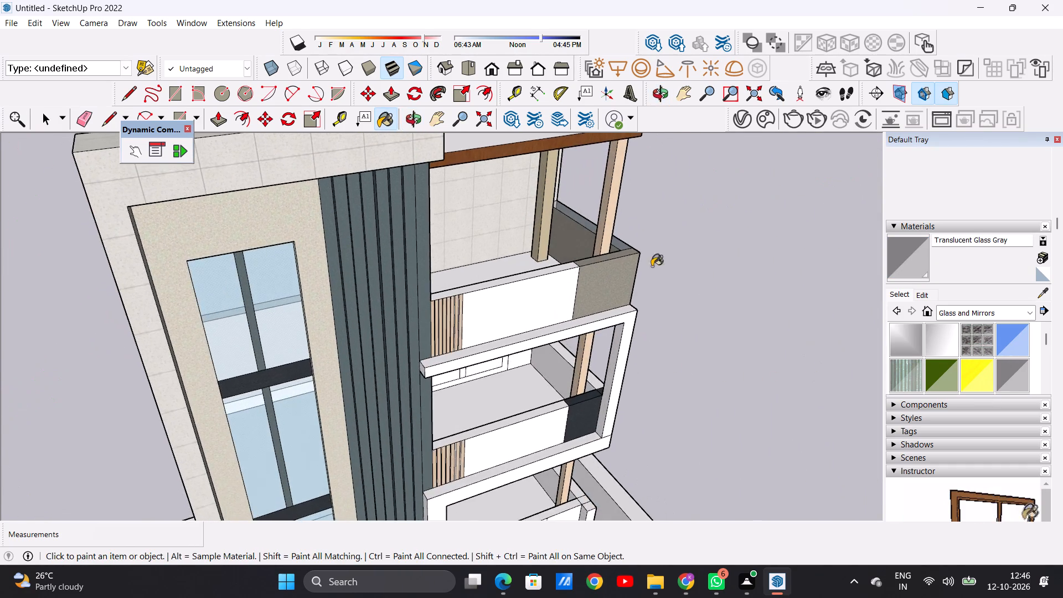
scroll(629, 259, "up", 13)
left_click(507, 182)
scroll(415, 363, "down", 6)
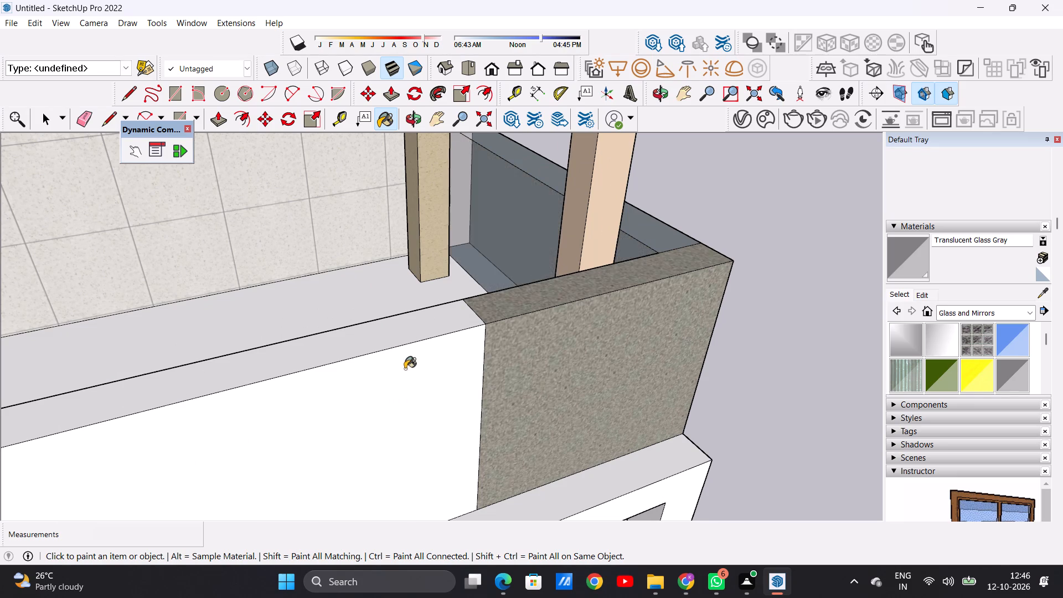
Paint the inner face of the top balcony's front graystone corner section with Translucent Glass Gray.
scroll(405, 369, "down", 18)
middle_click_drag(608, 342, 24, 364)
scroll(384, 352, "up", 4)
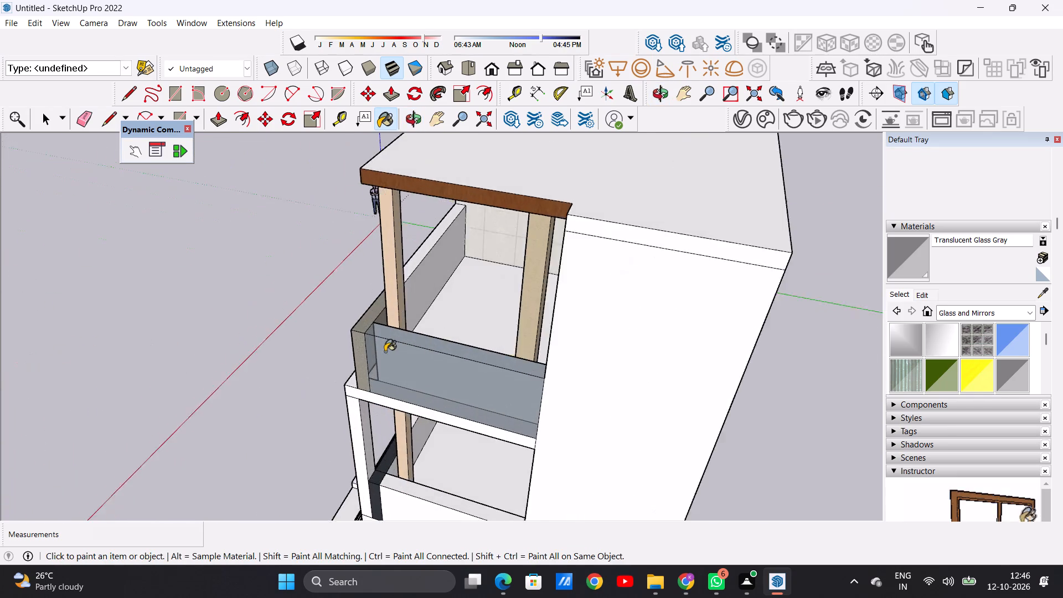
scroll(385, 352, "up", 4)
middle_click_drag(469, 309, 419, 324)
scroll(347, 288, "up", 3)
scroll(347, 288, "down", 1)
scroll(347, 288, "up", 4)
left_click(351, 297)
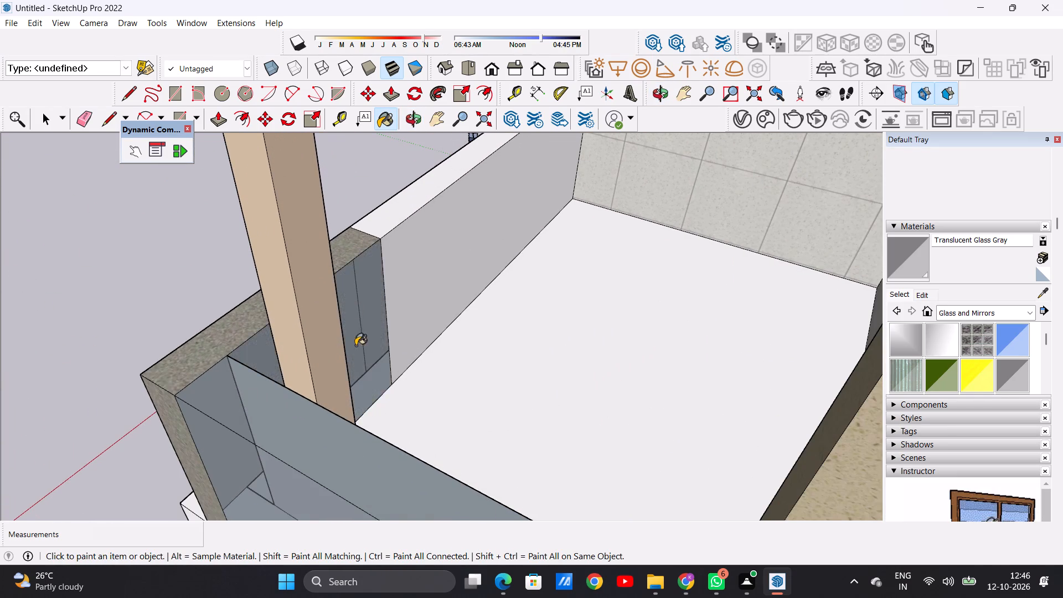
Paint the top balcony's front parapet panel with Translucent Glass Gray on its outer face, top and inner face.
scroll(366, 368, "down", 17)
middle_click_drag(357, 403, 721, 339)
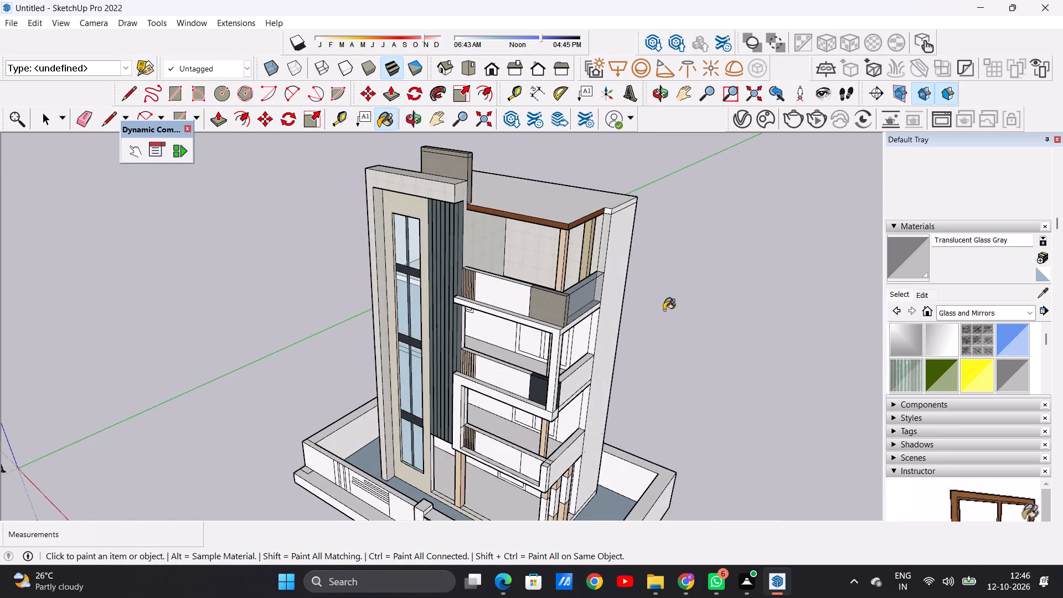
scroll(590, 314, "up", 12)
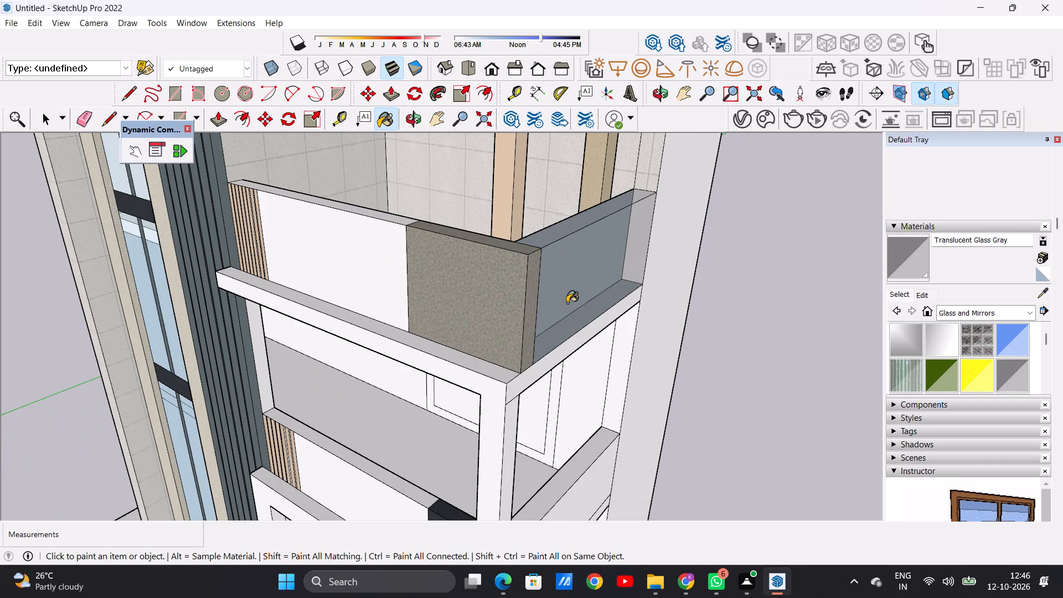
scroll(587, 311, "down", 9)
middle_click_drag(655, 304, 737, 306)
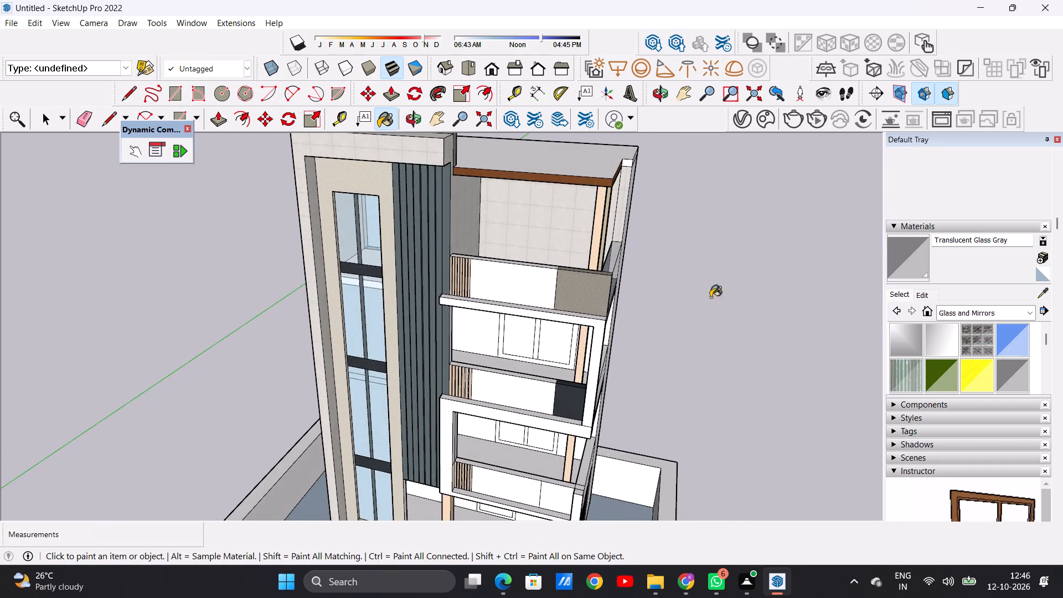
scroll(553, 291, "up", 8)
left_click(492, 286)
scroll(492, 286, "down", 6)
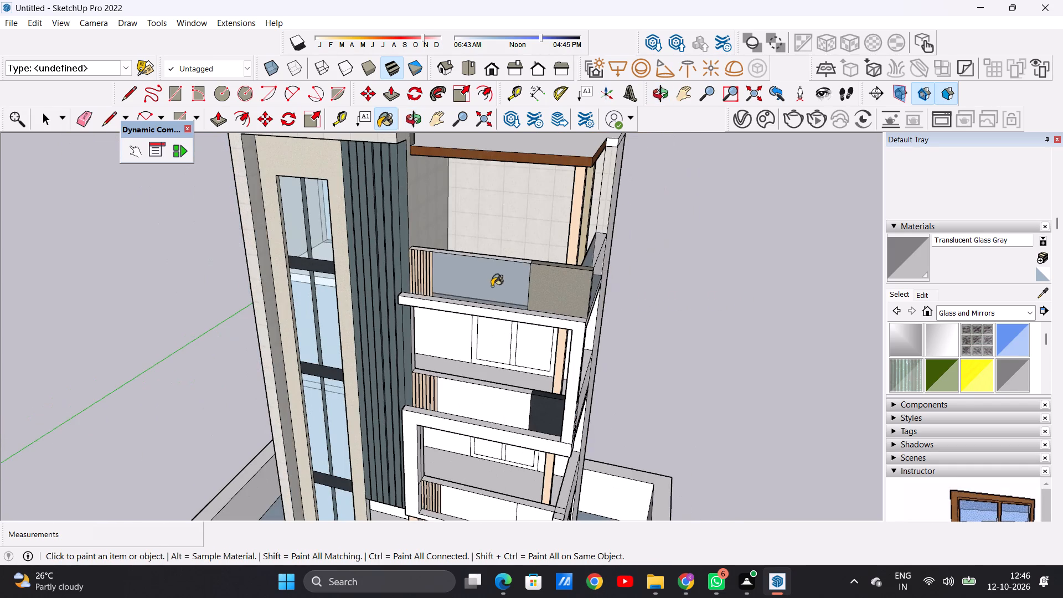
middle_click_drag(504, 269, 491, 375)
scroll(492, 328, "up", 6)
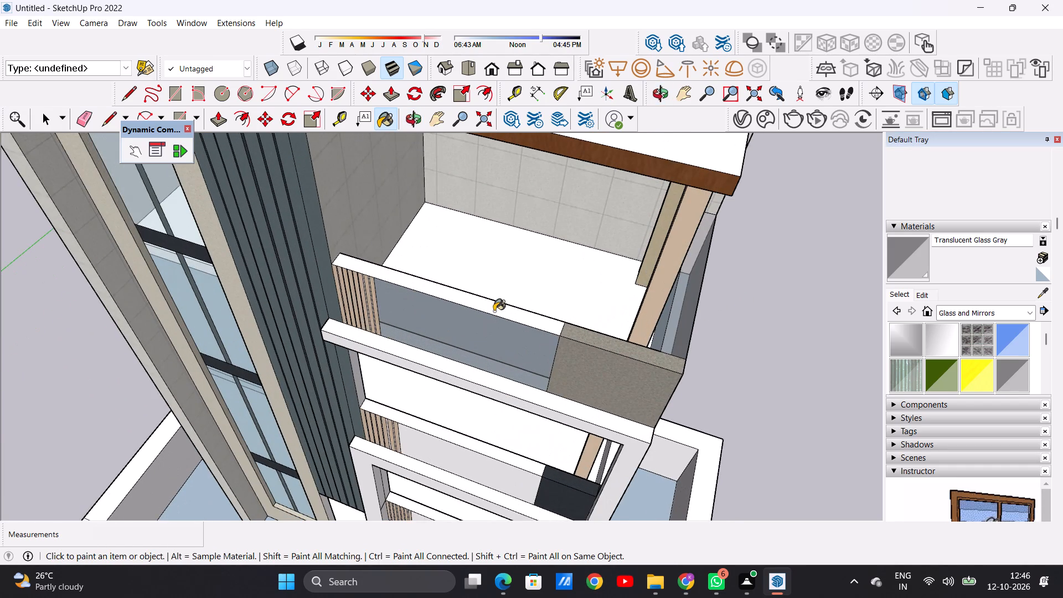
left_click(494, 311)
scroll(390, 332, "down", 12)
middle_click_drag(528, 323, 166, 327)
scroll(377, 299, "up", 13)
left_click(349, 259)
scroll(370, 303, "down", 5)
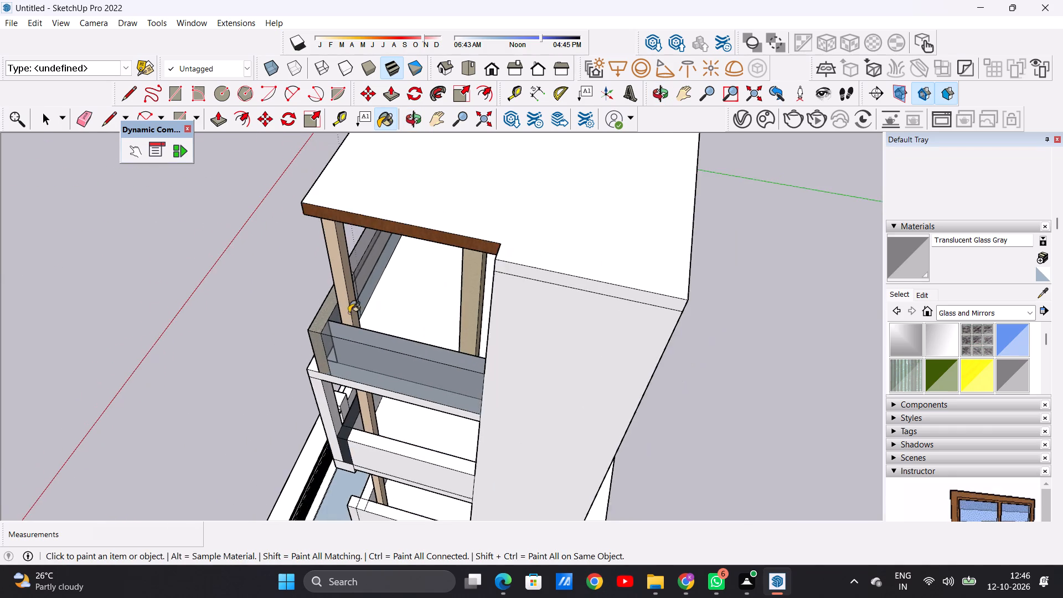
Repaint the outer face and top of the top balcony's front parapet panel with Translucent Glass Safety.
middle_click_drag(305, 315, 640, 257)
middle_click_drag(487, 301, 612, 252)
scroll(404, 308, "down", 9)
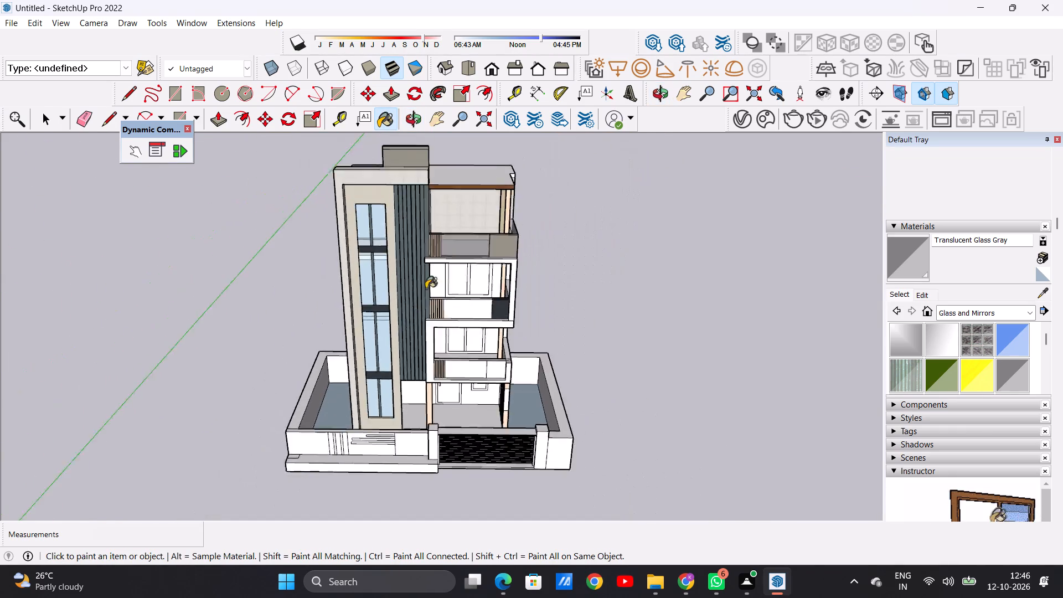
scroll(426, 288, "down", 3)
middle_click_drag(451, 326, 446, 288)
scroll(458, 260, "up", 18)
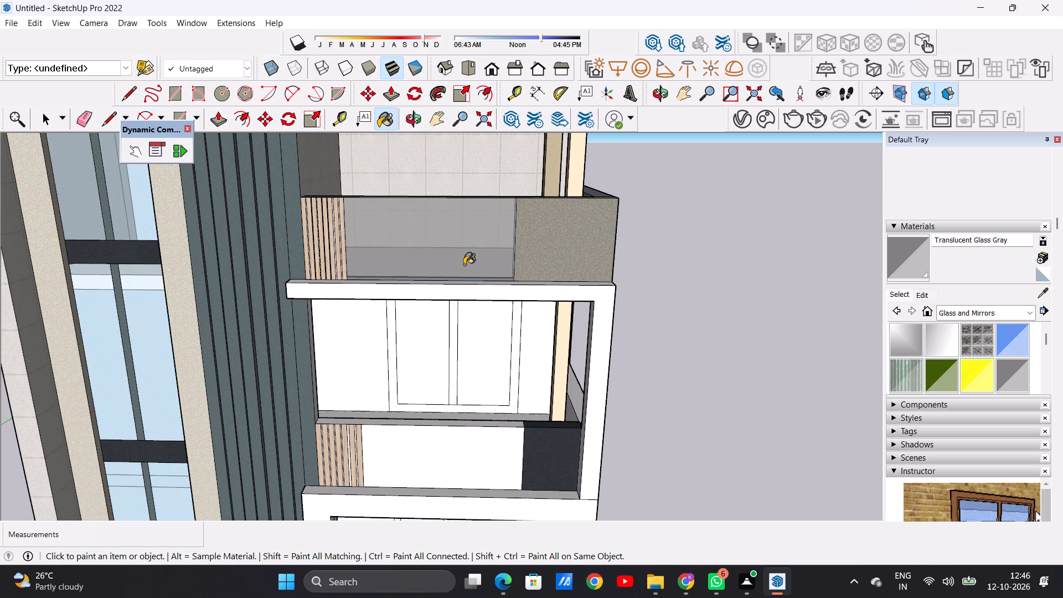
scroll(951, 362, "down", 1)
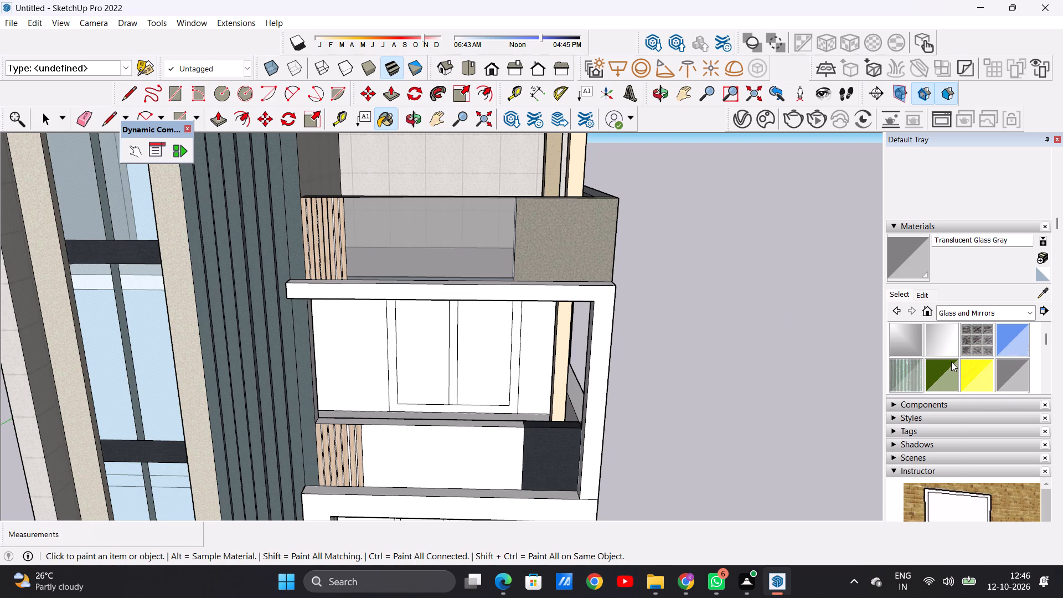
left_click(912, 343)
left_click(417, 244)
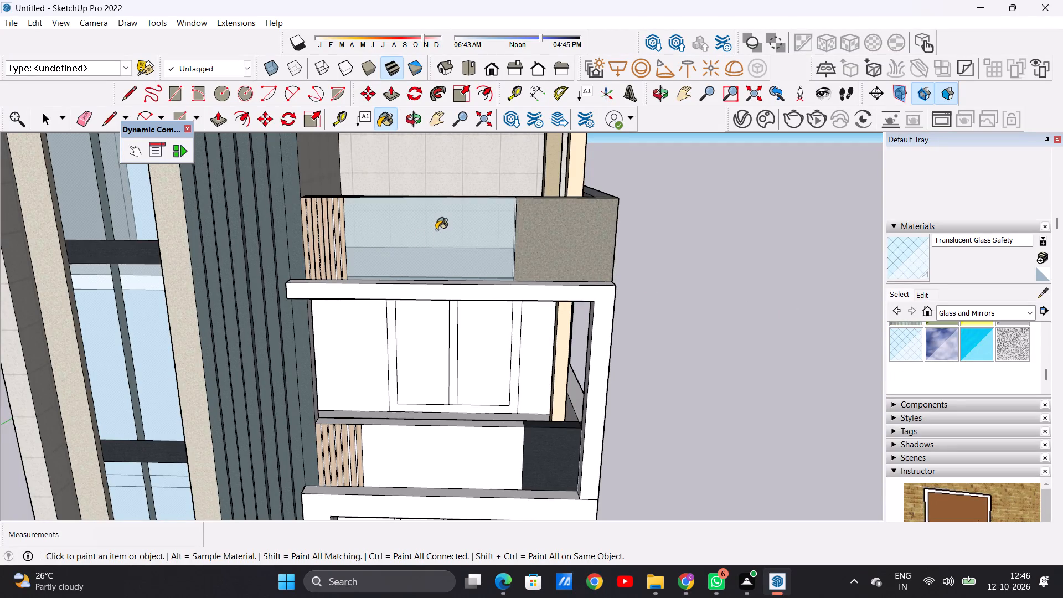
scroll(438, 228, "up", 2)
middle_click_drag(430, 255, 408, 342)
scroll(466, 246, "up", 4)
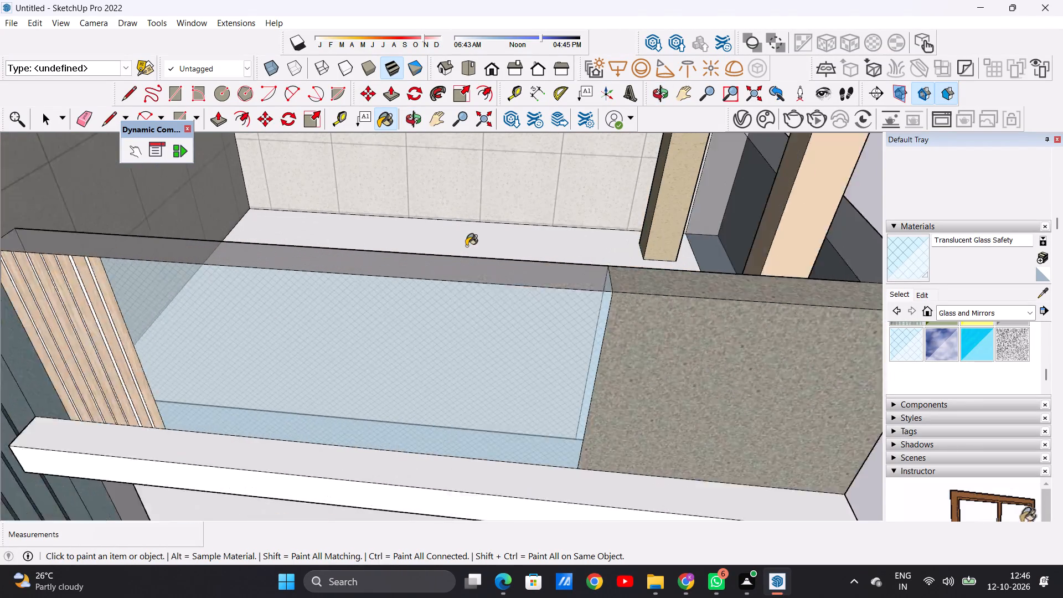
scroll(466, 246, "up", 2)
left_click(460, 271)
Paint the inner face of the top balcony's front parapet panel with Translucent Glass Safety.
scroll(429, 315, "down", 18)
middle_click_drag(526, 290, 317, 301)
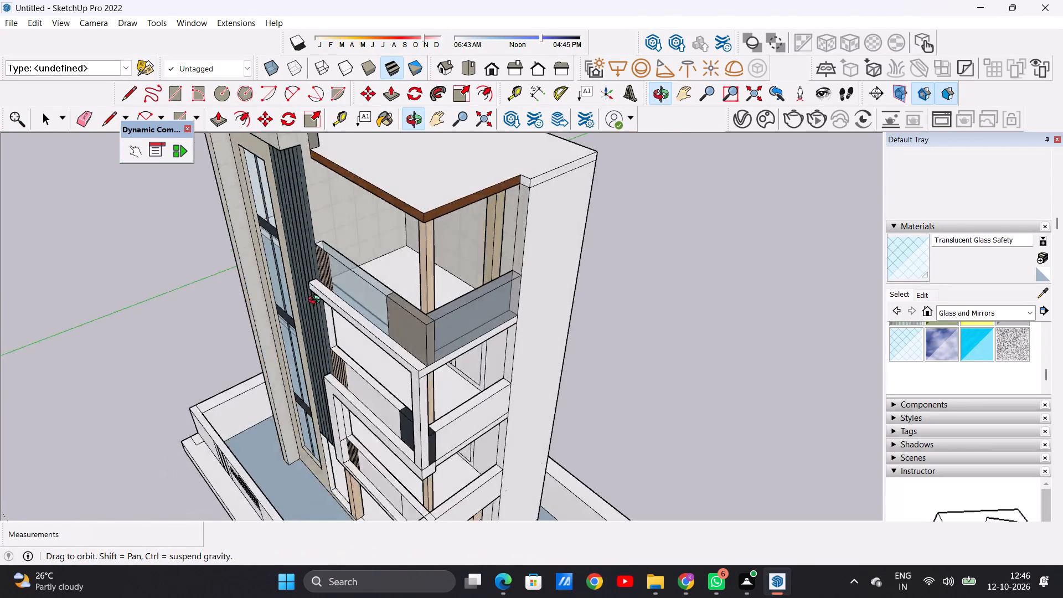
middle_click_drag(317, 301, 157, 307)
scroll(337, 270, "up", 8)
middle_click_drag(548, 245, 449, 247)
left_click(234, 236)
Repaint the outer face and top of the top balcony's side parapet panel with Translucent Glass Safety.
scroll(322, 259, "down", 6)
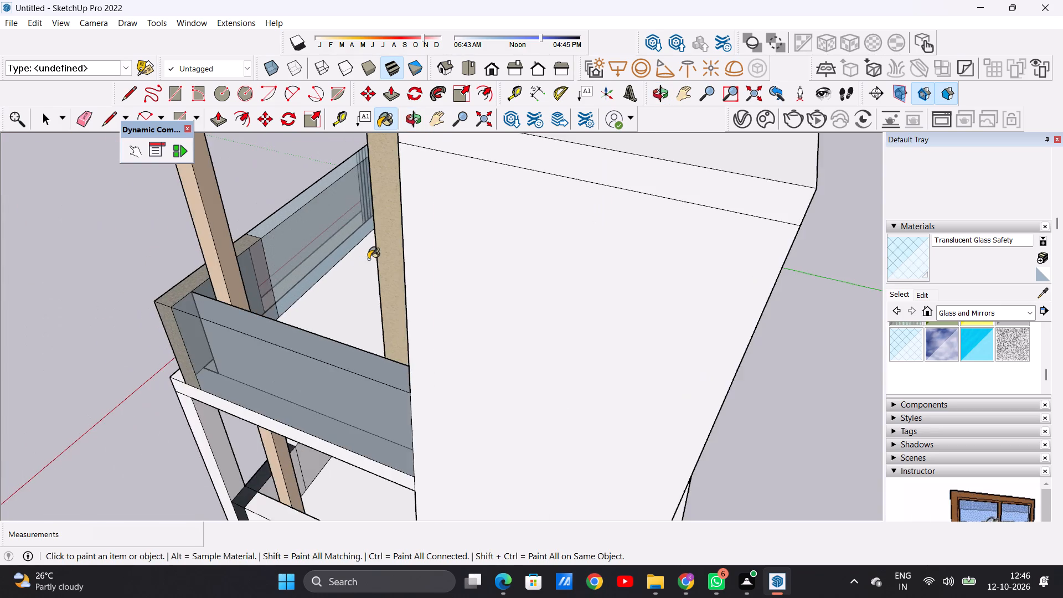
scroll(291, 332, "up", 6)
left_click(293, 337)
left_click(281, 389)
scroll(358, 327, "down", 7)
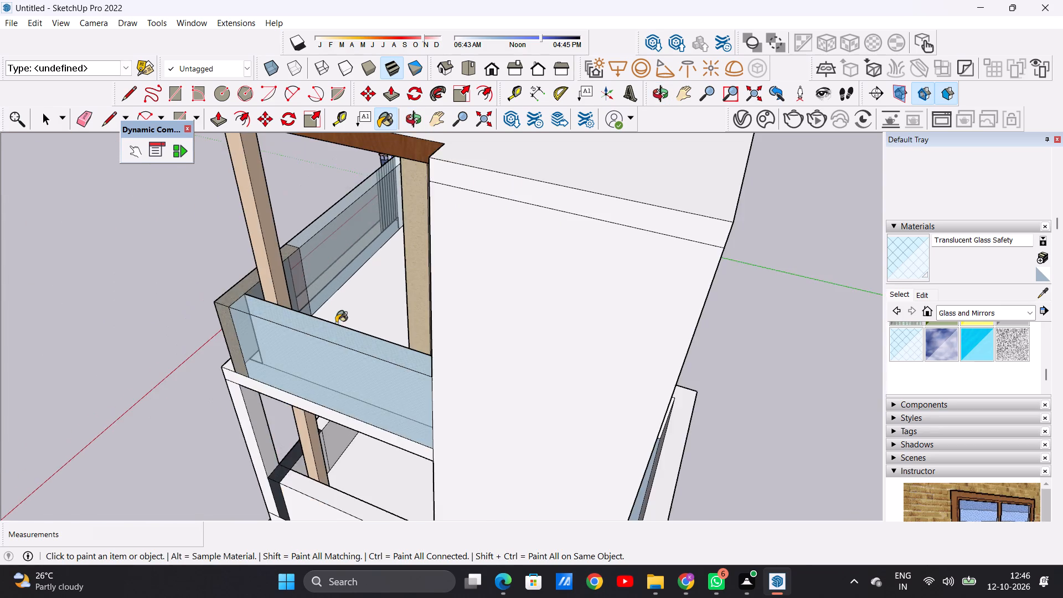
Paint the middle balcony's front parapet panel, between the wood slats and dark corner, with Translucent Glass Safety on its outer face and top.
middle_click_drag(303, 342, 651, 288)
middle_click_drag(470, 332, 648, 299)
middle_click_drag(572, 302, 531, 303)
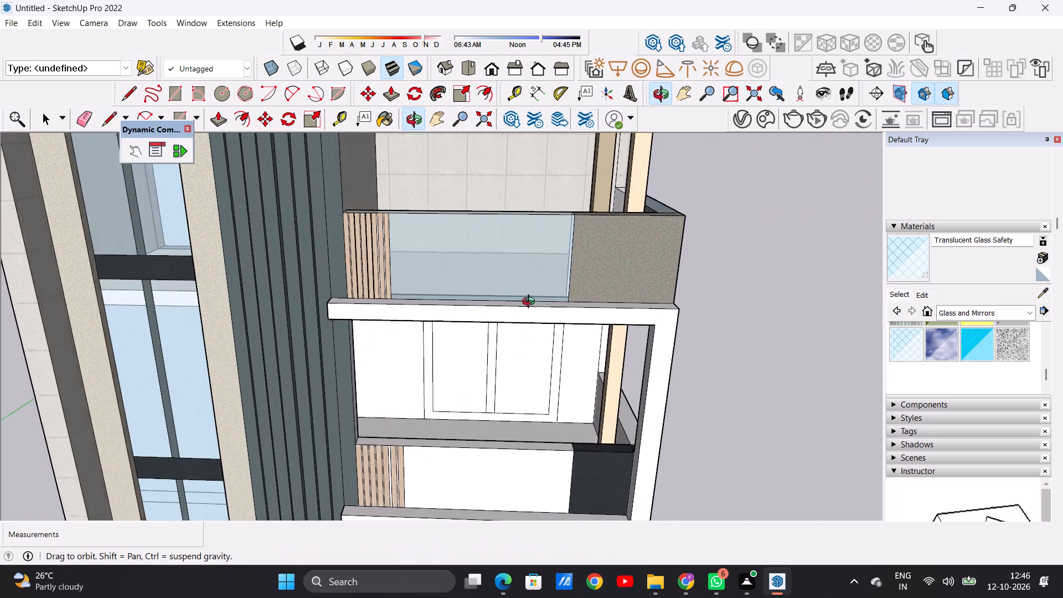
middle_click_drag(531, 303, 530, 300)
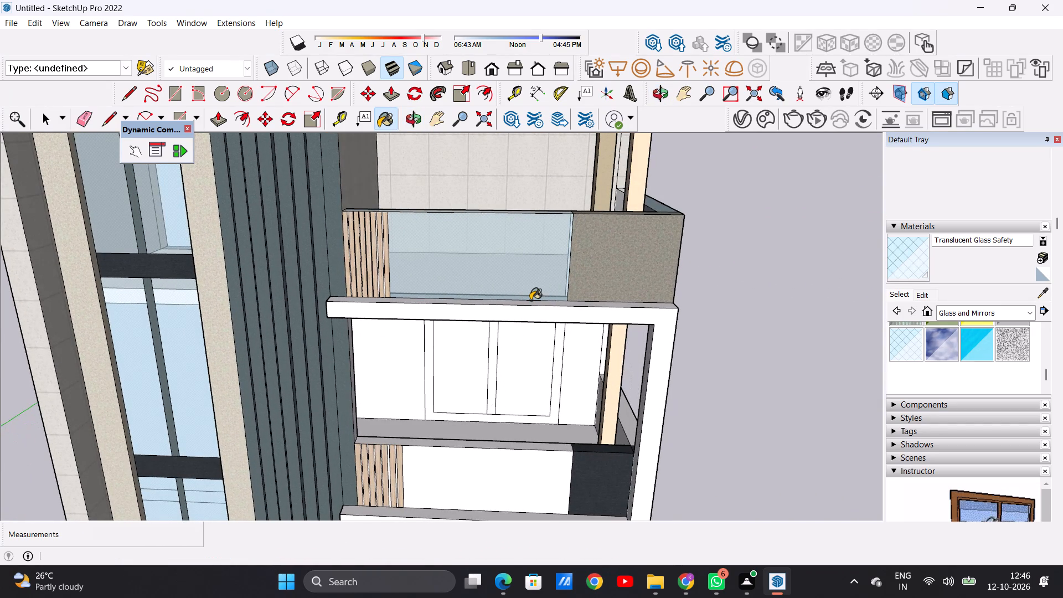
scroll(494, 287, "down", 14)
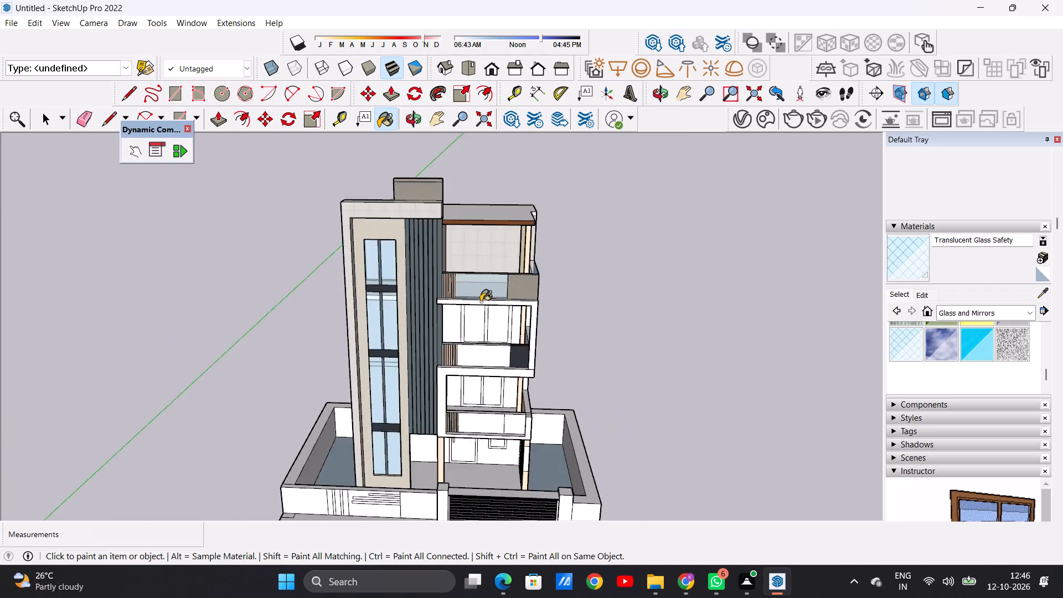
scroll(481, 302, "down", 3)
scroll(492, 382, "up", 7)
scroll(499, 294, "up", 14)
left_click(391, 282)
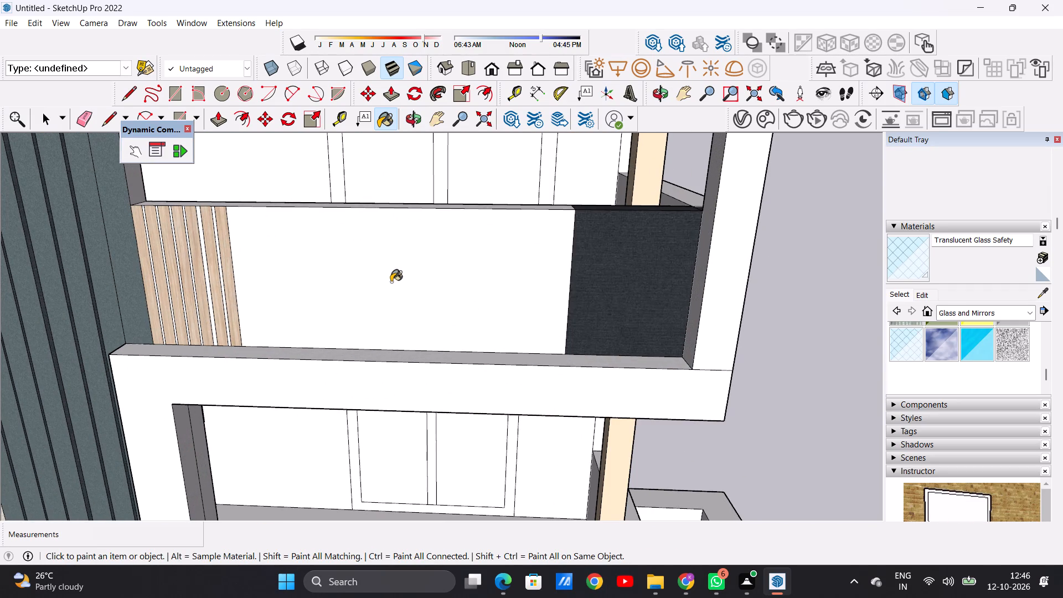
middle_click_drag(446, 252, 443, 390)
scroll(474, 337, "up", 4)
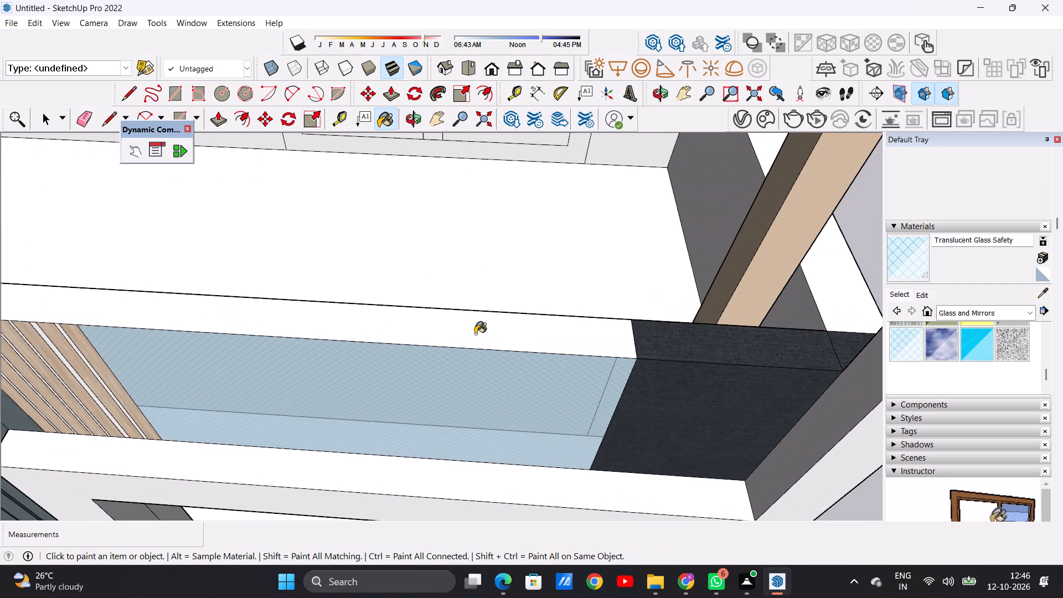
left_click(475, 334)
Paint the inner face of the middle balcony's front parapet panel with Translucent Glass Safety.
scroll(430, 366, "down", 17)
middle_click_drag(523, 365, 264, 323)
scroll(449, 308, "up", 5)
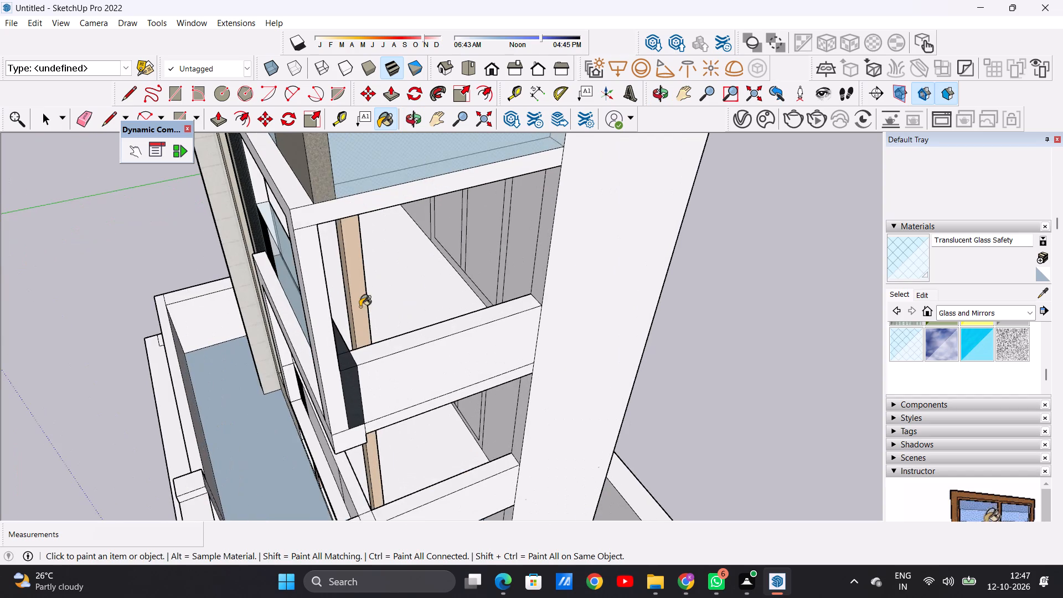
middle_click_drag(357, 307, 227, 326)
scroll(364, 216, "up", 3)
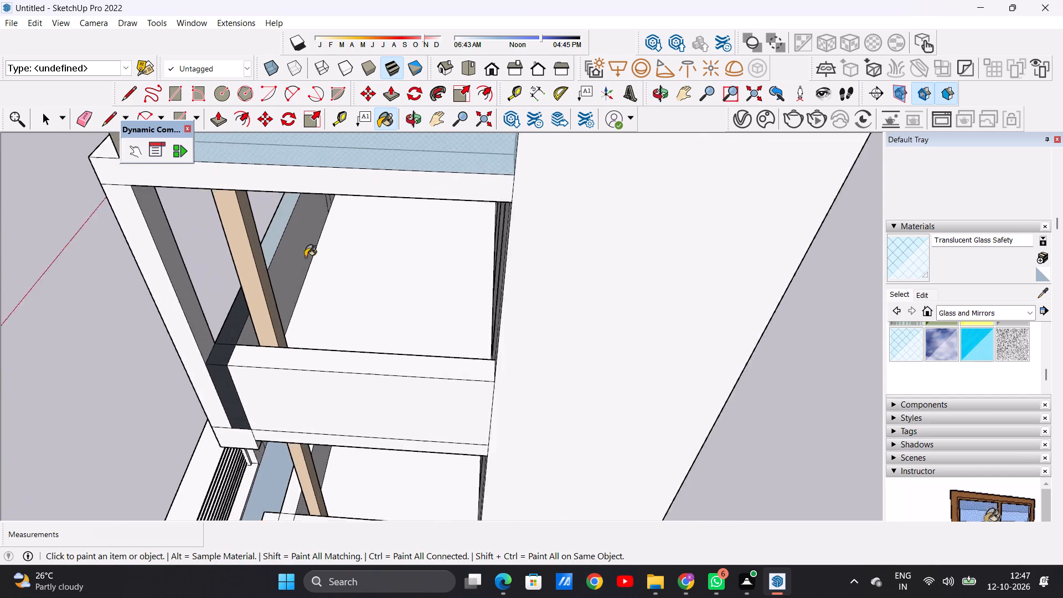
scroll(305, 257, "up", 10)
left_click(255, 285)
scroll(354, 341, "down", 15)
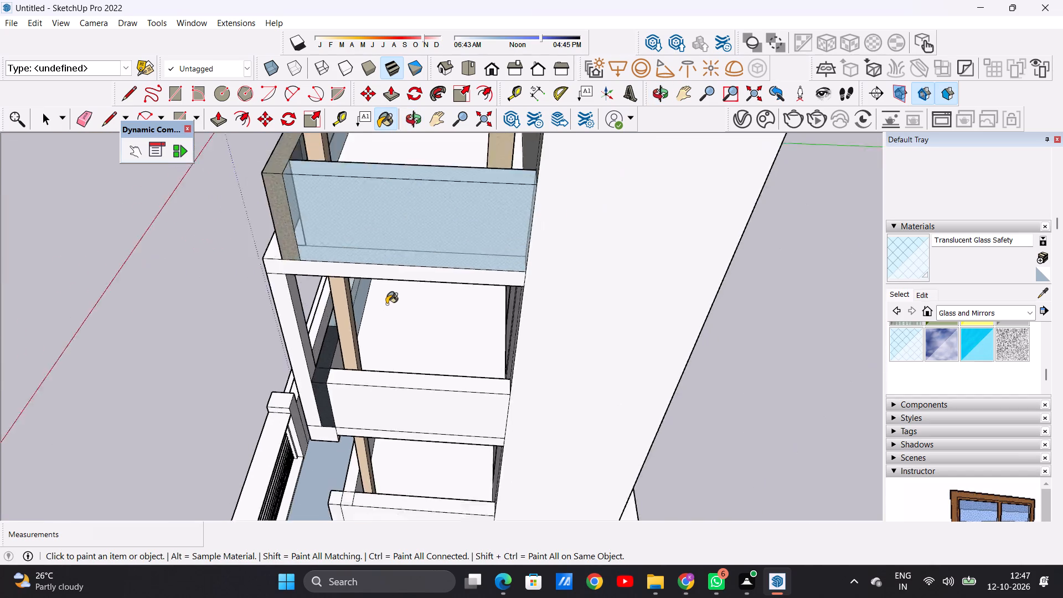
Paint the outer face and top of the middle balcony's side parapet, beyond the dark corner strip, with Translucent Glass Safety.
scroll(386, 304, "down", 2)
middle_click_drag(391, 380, 520, 326)
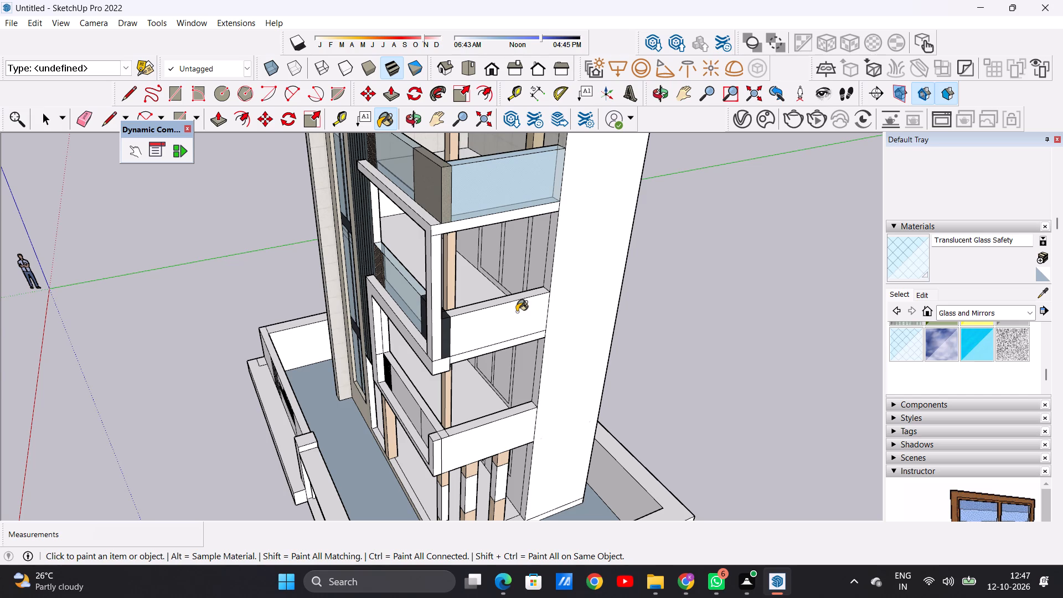
scroll(498, 305, "up", 12)
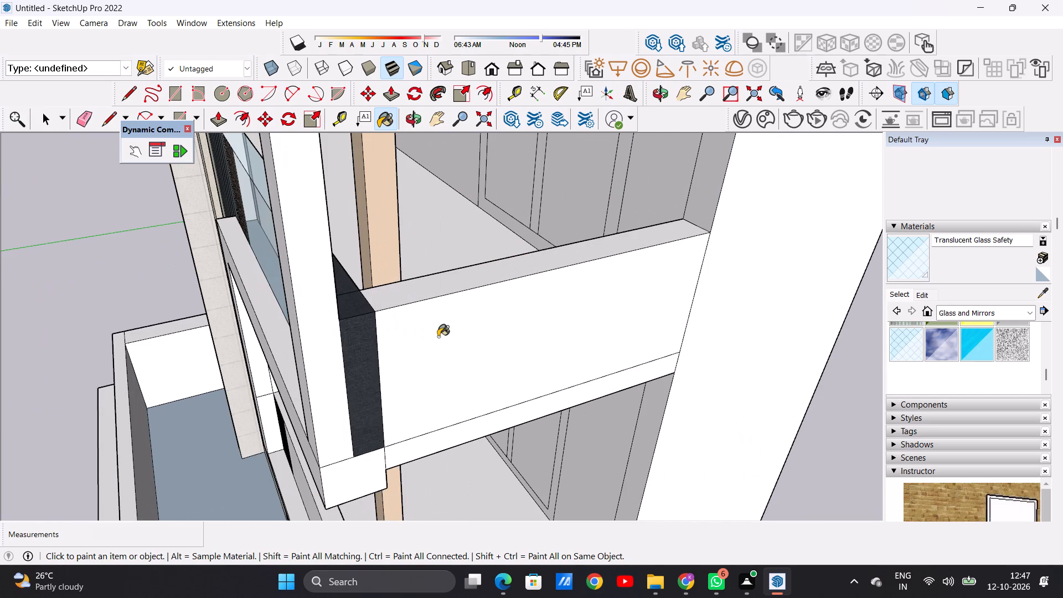
left_click(435, 337)
left_click(416, 285)
Paint the inner face of the middle balcony's side parapet panel with Translucent Glass Safety.
scroll(442, 323, "down", 6)
middle_click_drag(397, 304, 519, 329)
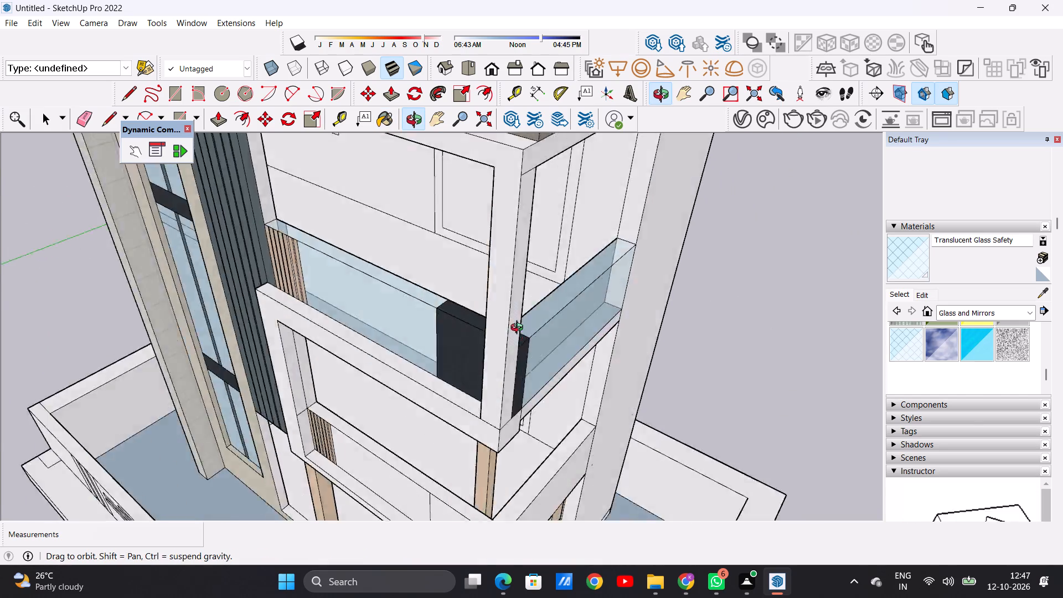
middle_click_drag(519, 329, 731, 344)
middle_click_drag(550, 281, 633, 286)
scroll(584, 212, "up", 6)
left_click(585, 207)
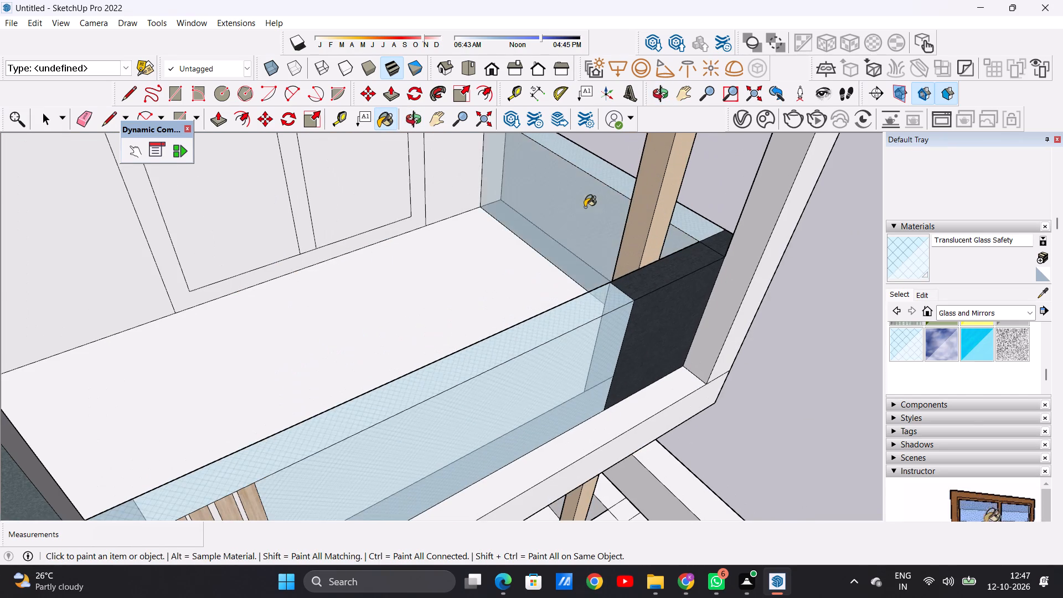
scroll(549, 316, "down", 7)
middle_click_drag(543, 299, 355, 247)
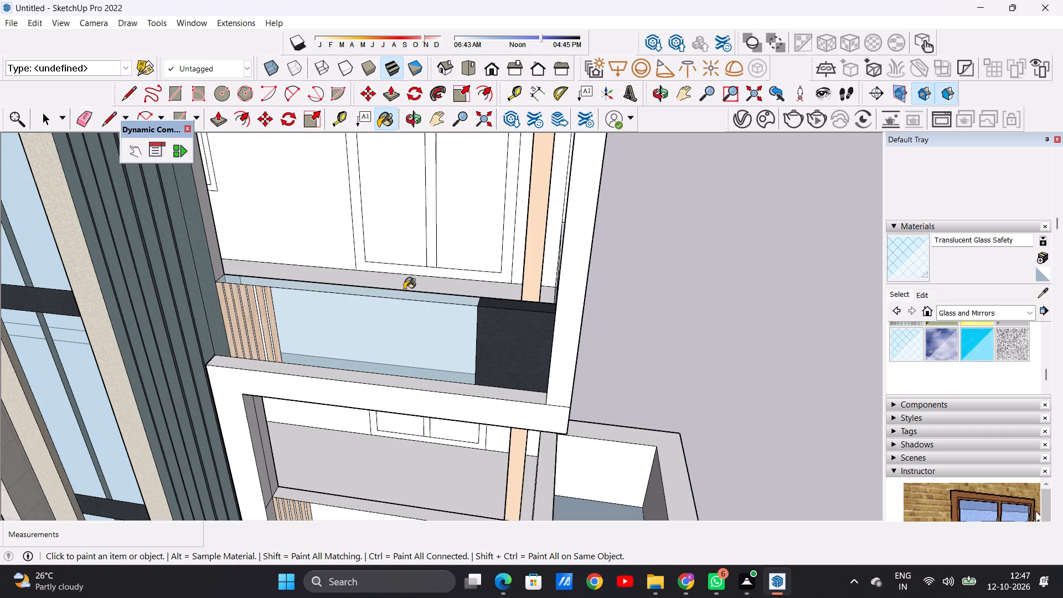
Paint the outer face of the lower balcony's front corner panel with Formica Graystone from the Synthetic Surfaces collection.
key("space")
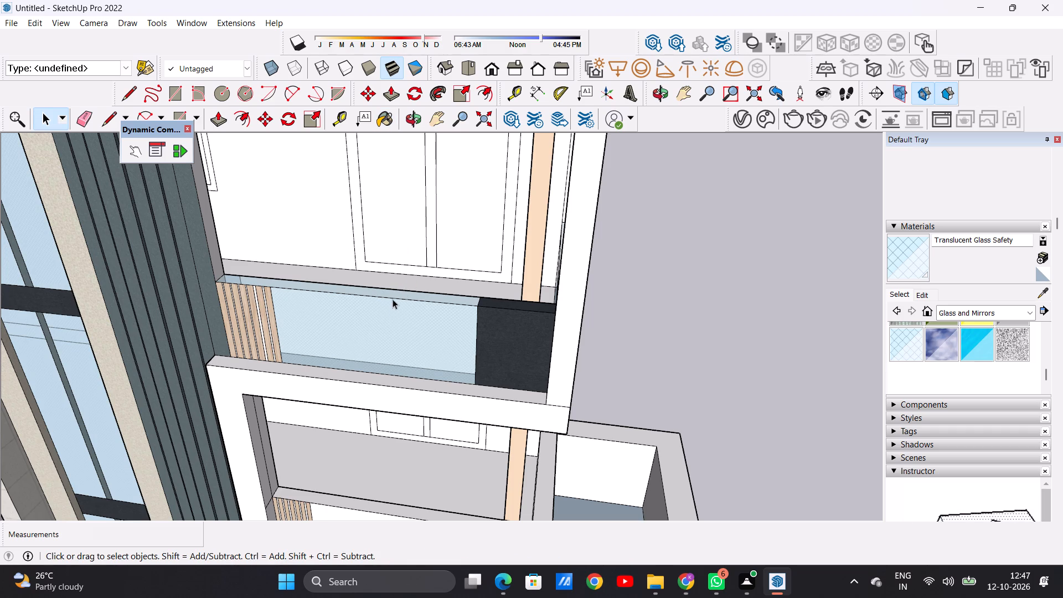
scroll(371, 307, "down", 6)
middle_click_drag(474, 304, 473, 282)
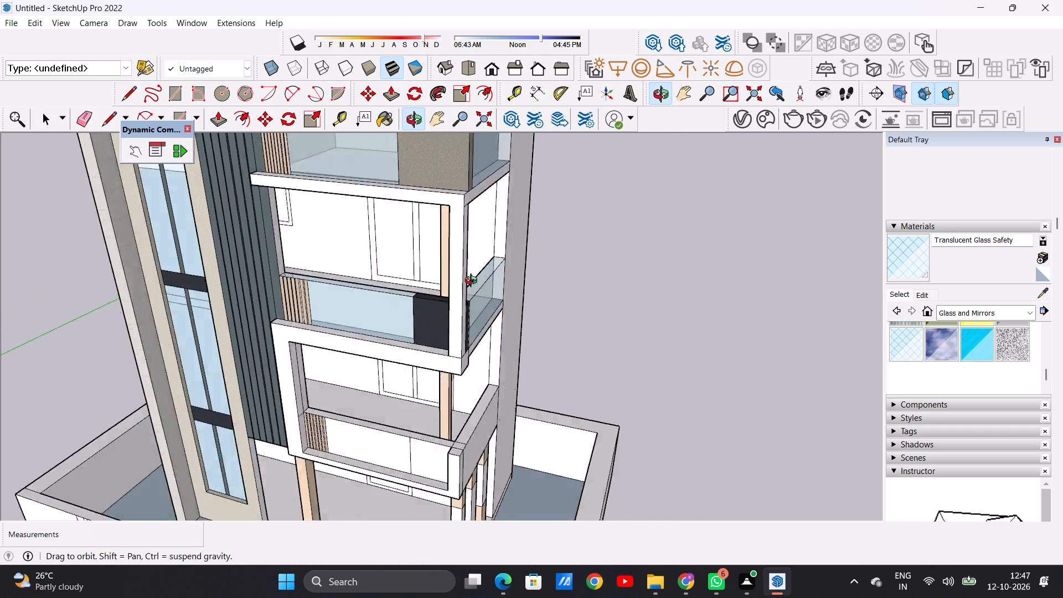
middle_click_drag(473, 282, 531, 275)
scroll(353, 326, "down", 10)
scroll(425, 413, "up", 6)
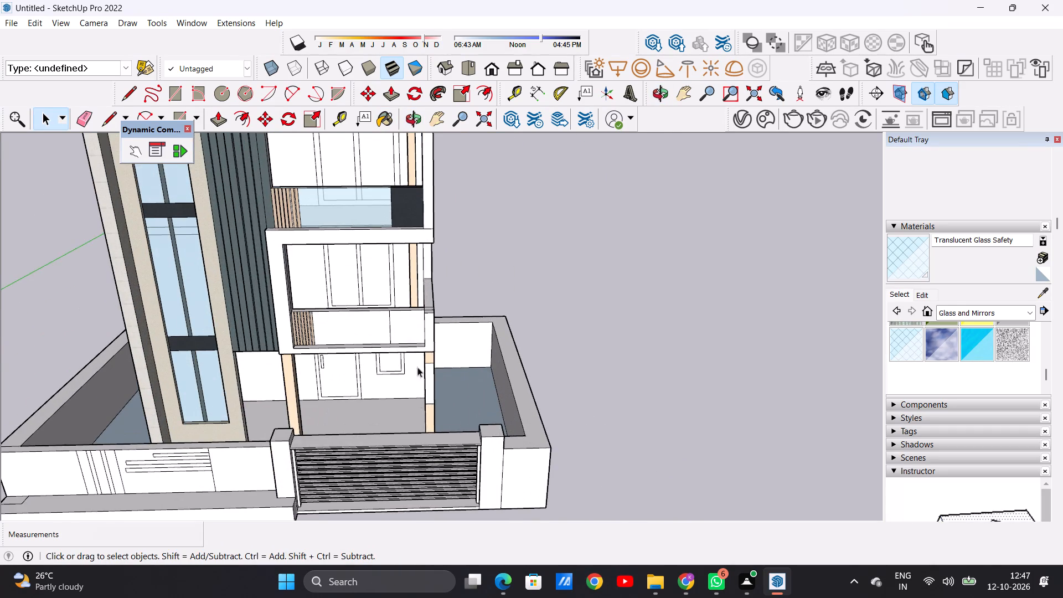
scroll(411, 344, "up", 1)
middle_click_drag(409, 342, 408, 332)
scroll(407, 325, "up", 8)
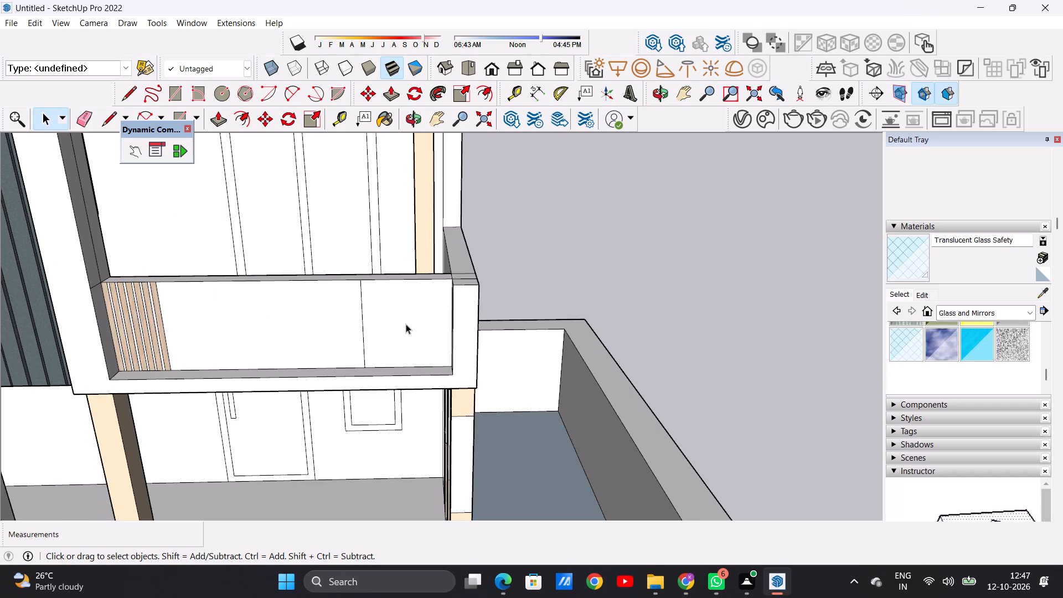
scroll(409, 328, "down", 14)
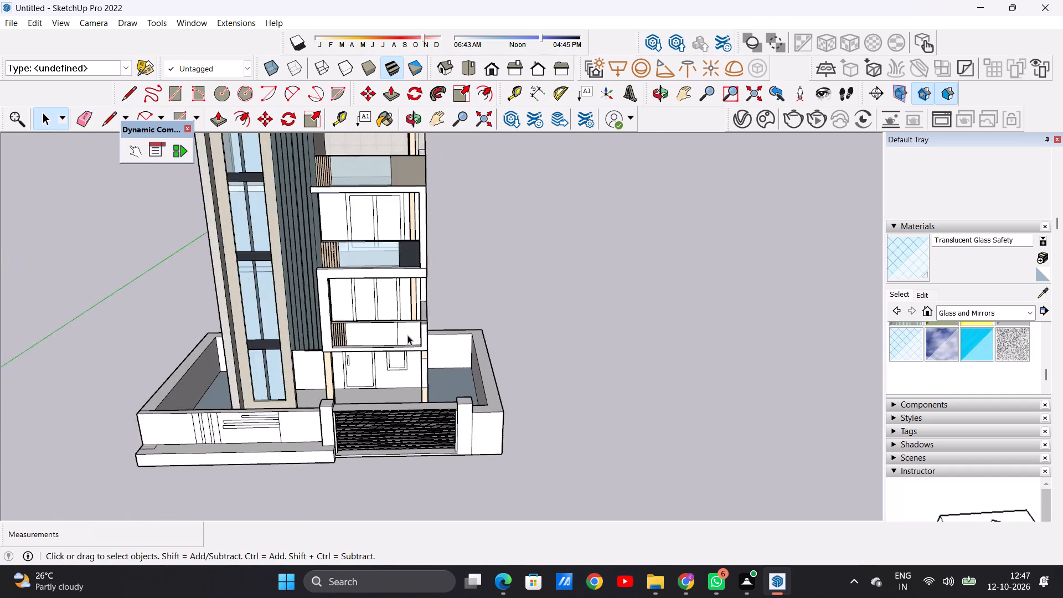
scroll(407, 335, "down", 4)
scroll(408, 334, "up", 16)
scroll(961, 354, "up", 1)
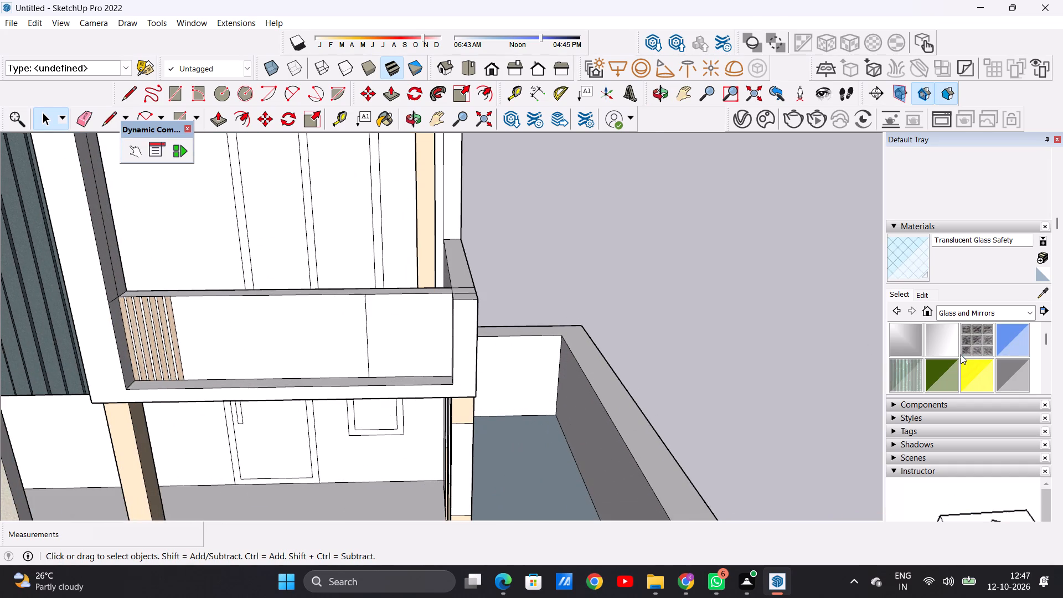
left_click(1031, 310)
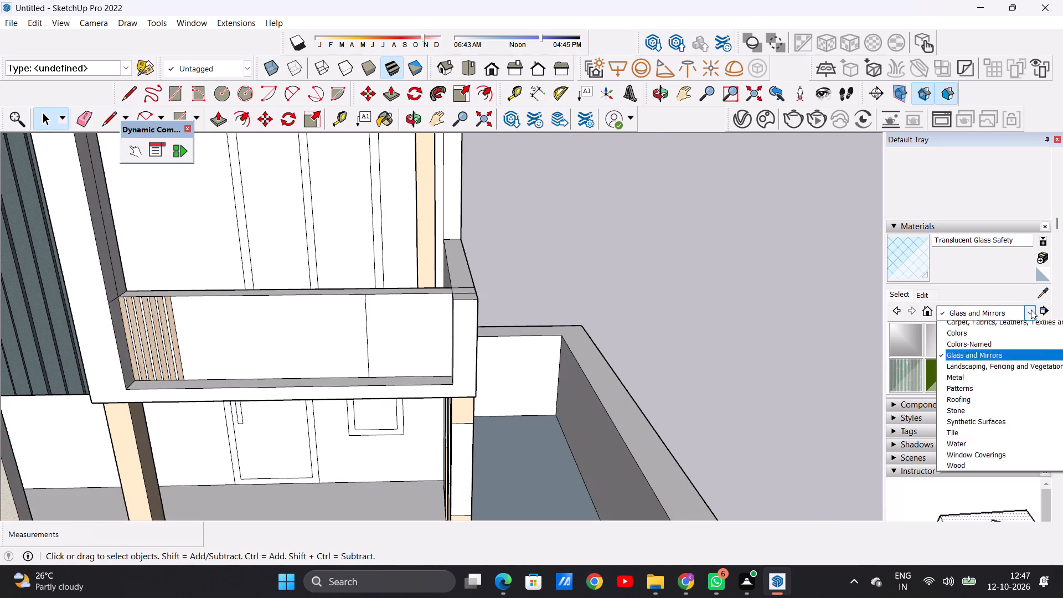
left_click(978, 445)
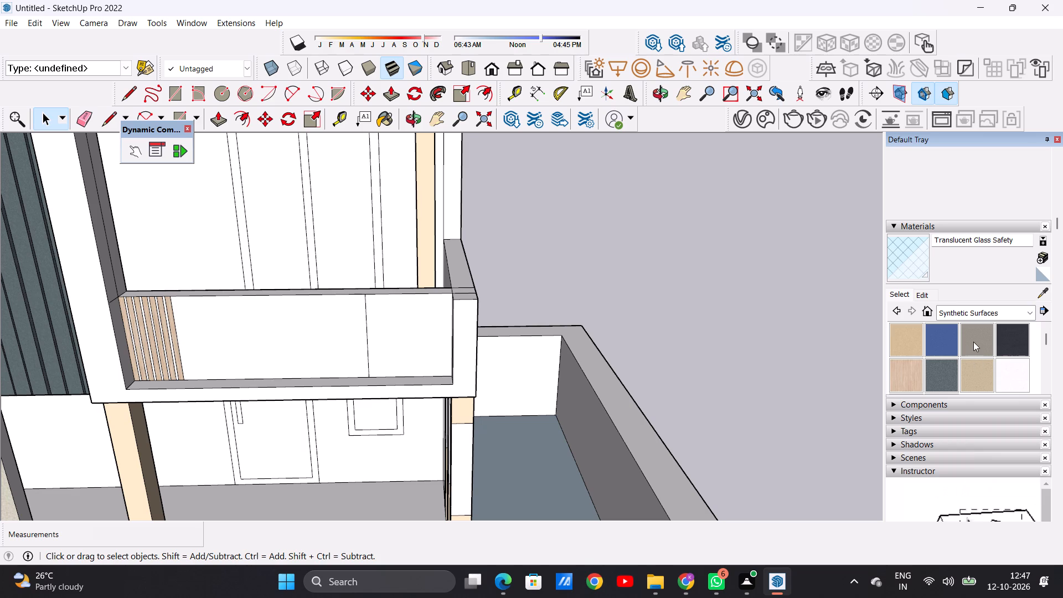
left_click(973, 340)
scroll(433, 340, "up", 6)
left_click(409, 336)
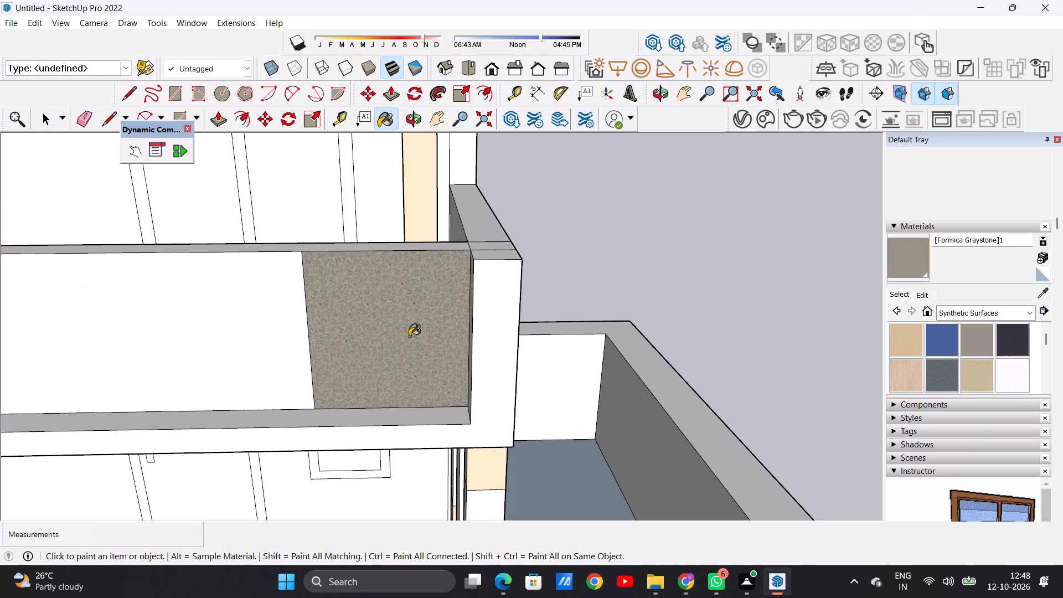
Paint the outer face of the lower balcony's front corner panel with Formica Beige.
scroll(408, 333, "down", 6)
left_click(907, 339)
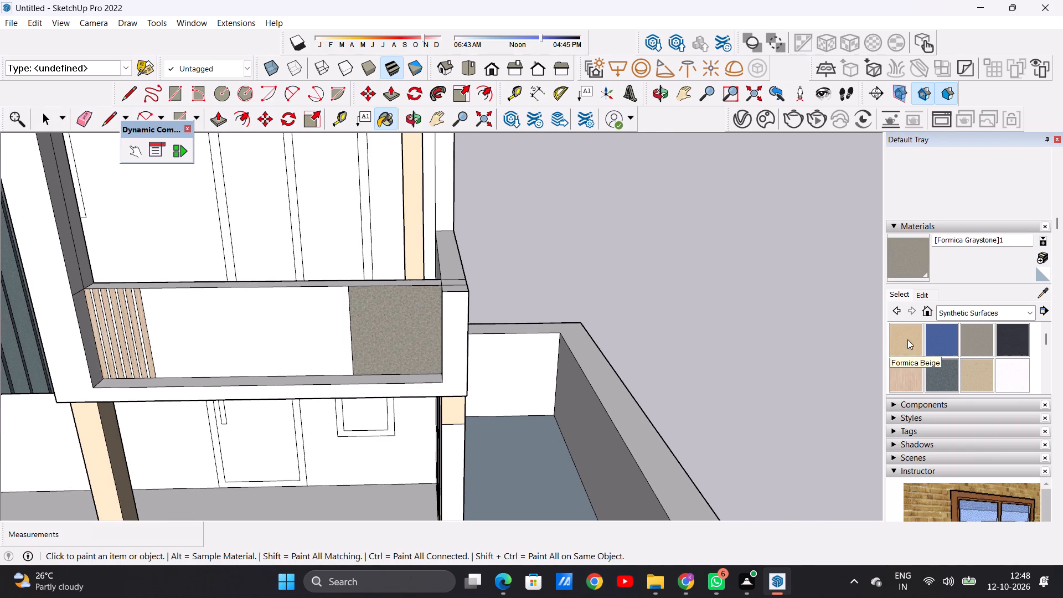
left_click(405, 324)
Repaint the outer face and top of the upper balcony's graystone front corner panel with Formica Beige.
middle_click_drag(414, 303, 414, 380)
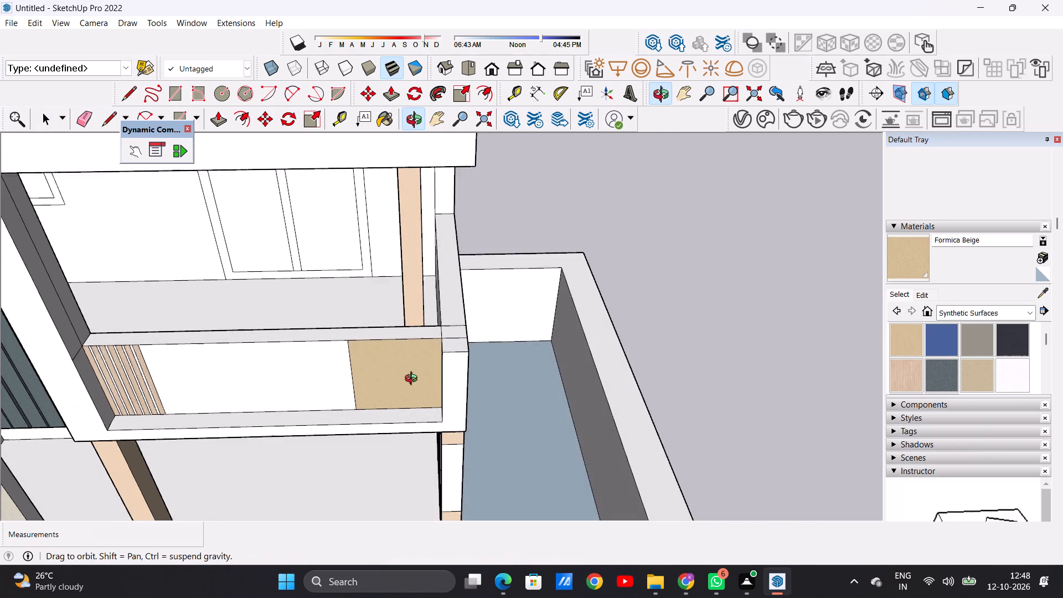
middle_click_drag(414, 380, 413, 391)
scroll(417, 332, "up", 6)
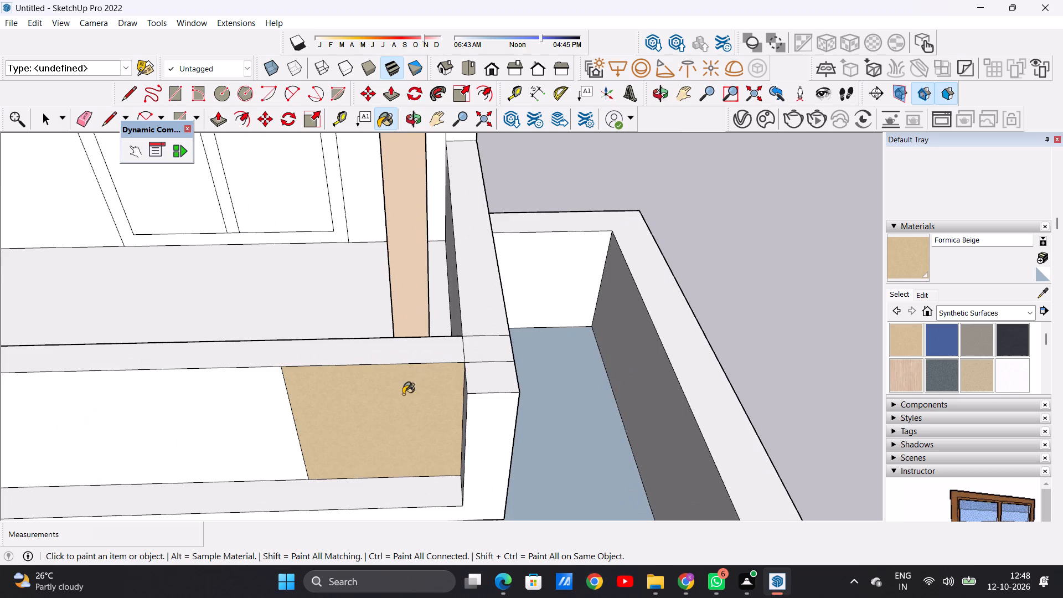
scroll(406, 406, "down", 20)
scroll(406, 406, "down", 1)
scroll(403, 239, "up", 2)
scroll(403, 239, "down", 1)
scroll(403, 239, "up", 5)
scroll(405, 248, "down", 1)
scroll(405, 248, "up", 4)
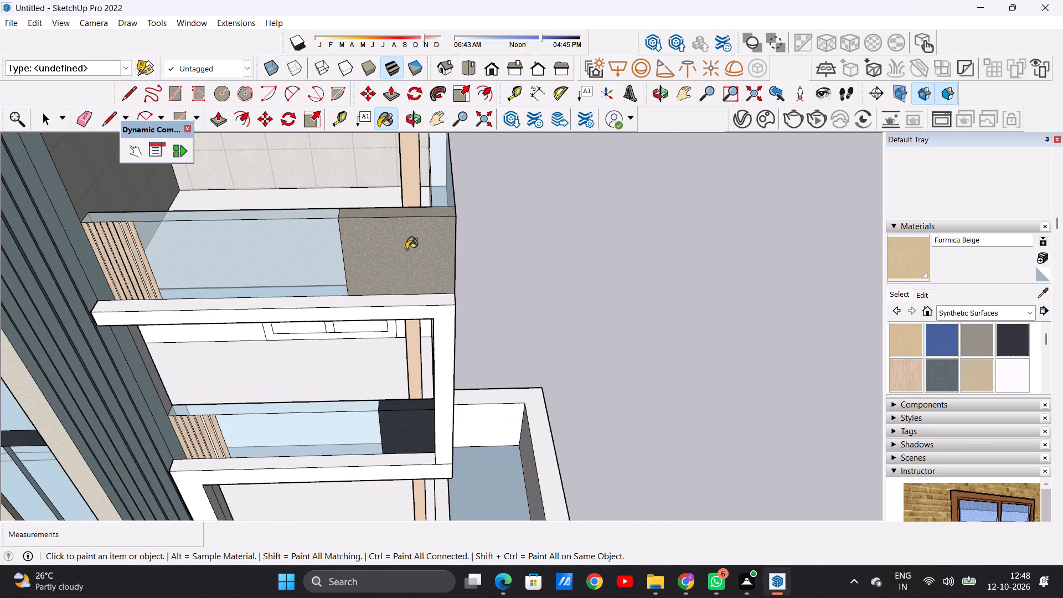
left_click(406, 249)
middle_click_drag(413, 230, 398, 350)
scroll(401, 341, "up", 6)
left_click(410, 340)
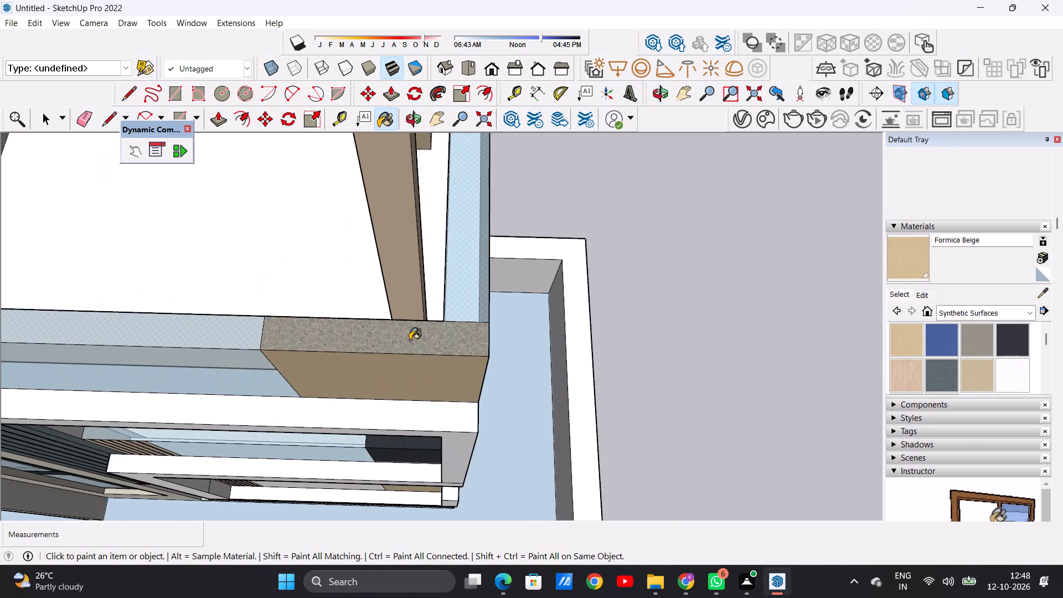
Repaint the inner face and side face of the upper balcony's corner panel with Formica Beige.
scroll(410, 342, "down", 12)
middle_click_drag(455, 337, 0, 301)
scroll(386, 198, "up", 18)
left_click(327, 161)
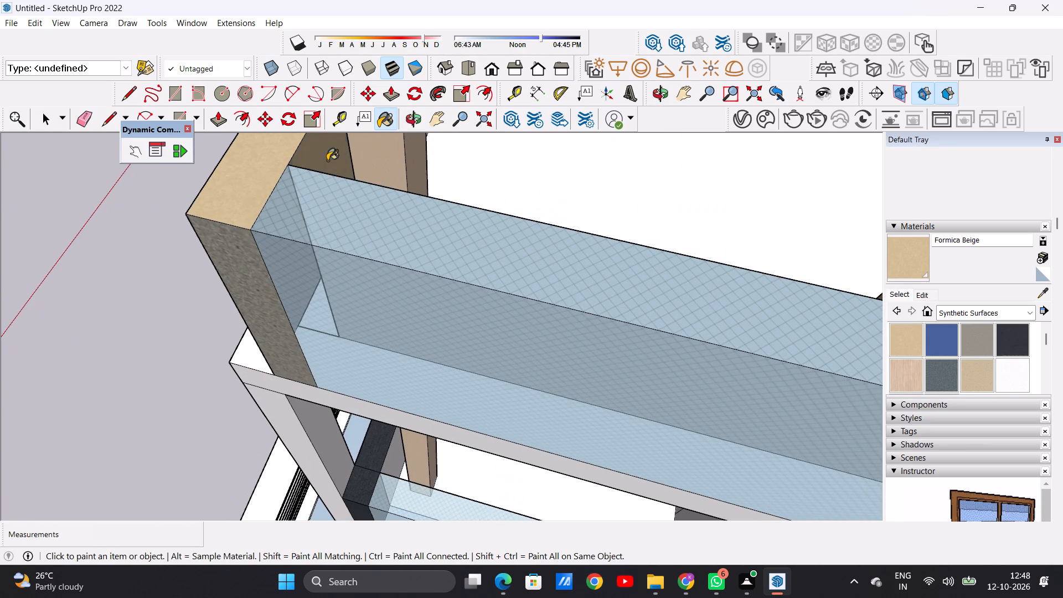
scroll(395, 279, "down", 7)
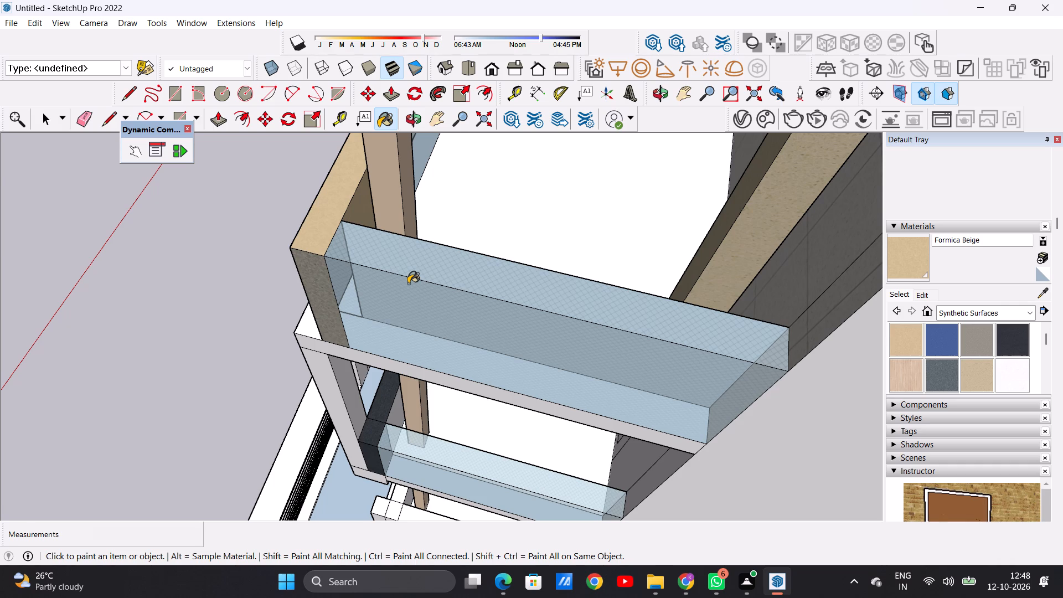
scroll(383, 295, "down", 3)
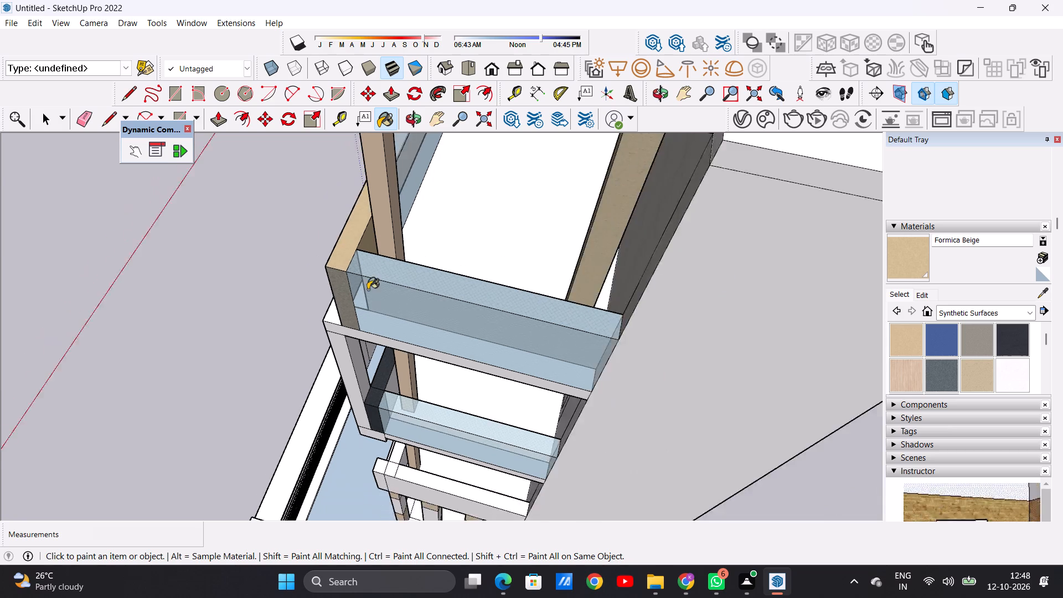
scroll(368, 290, "down", 10)
scroll(365, 270, "up", 1)
middle_click_drag(349, 295, 457, 230)
scroll(417, 252, "down", 6)
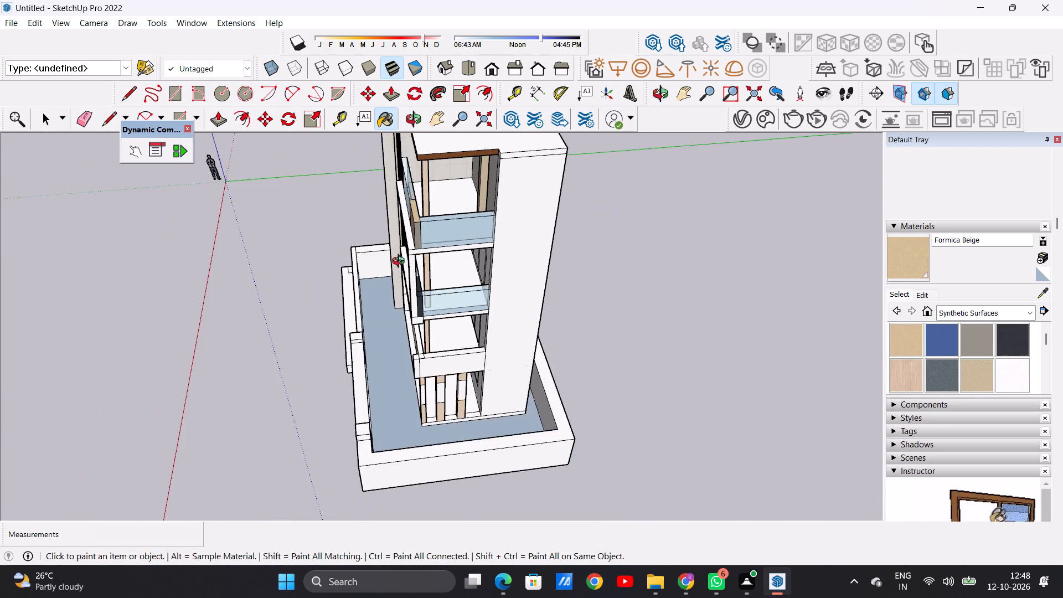
middle_click_drag(401, 262, 455, 229)
scroll(445, 219, "up", 13)
left_click(413, 213)
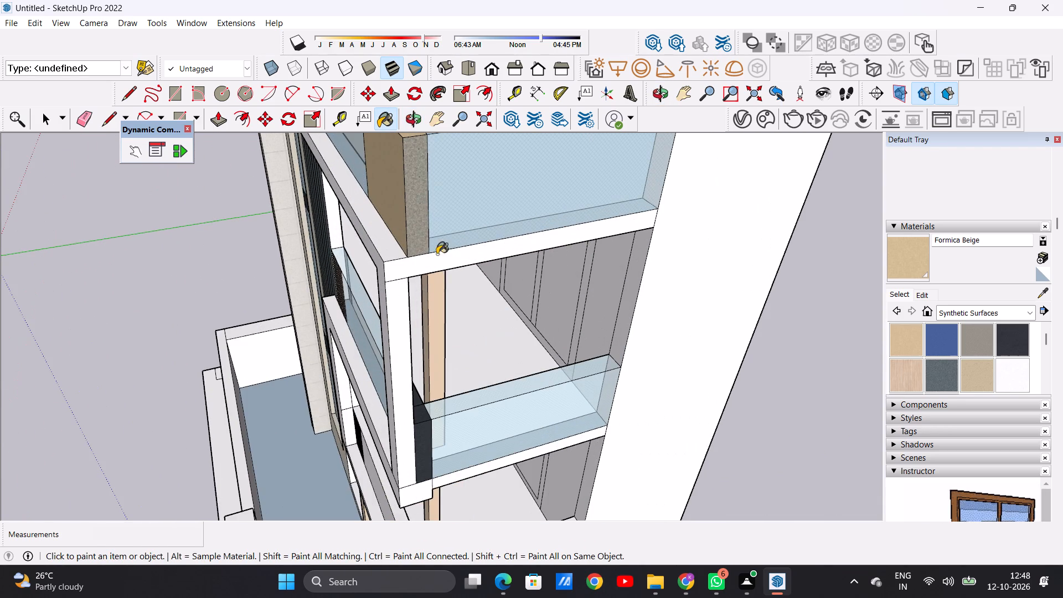
Paint the top of the lower balcony's front parapet and its adjoining corner top with Formica Beige.
scroll(438, 262, "down", 16)
middle_click_drag(401, 286, 601, 241)
scroll(524, 236, "down", 5)
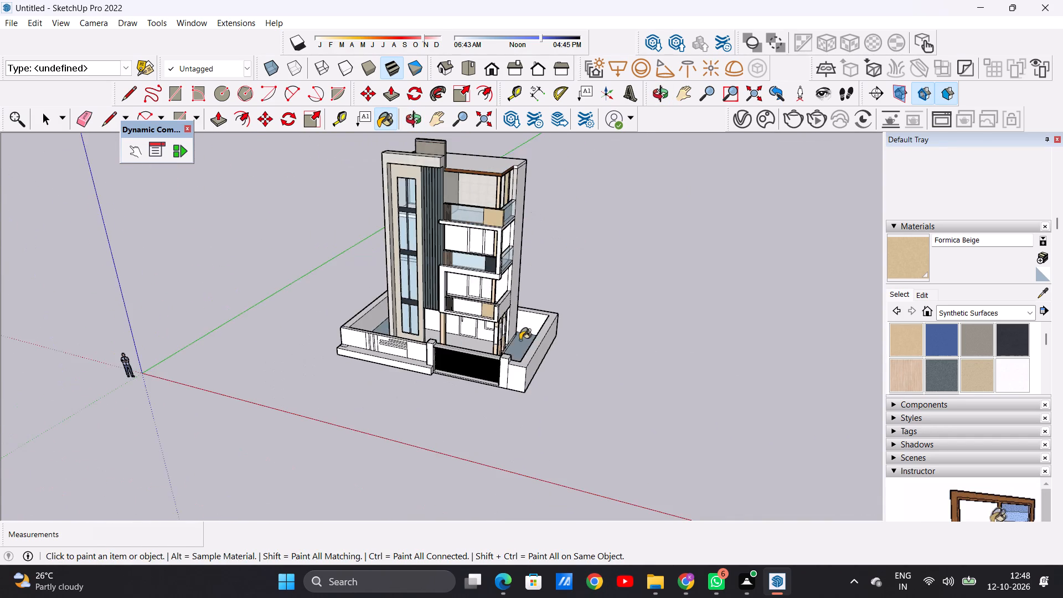
scroll(512, 346, "up", 6)
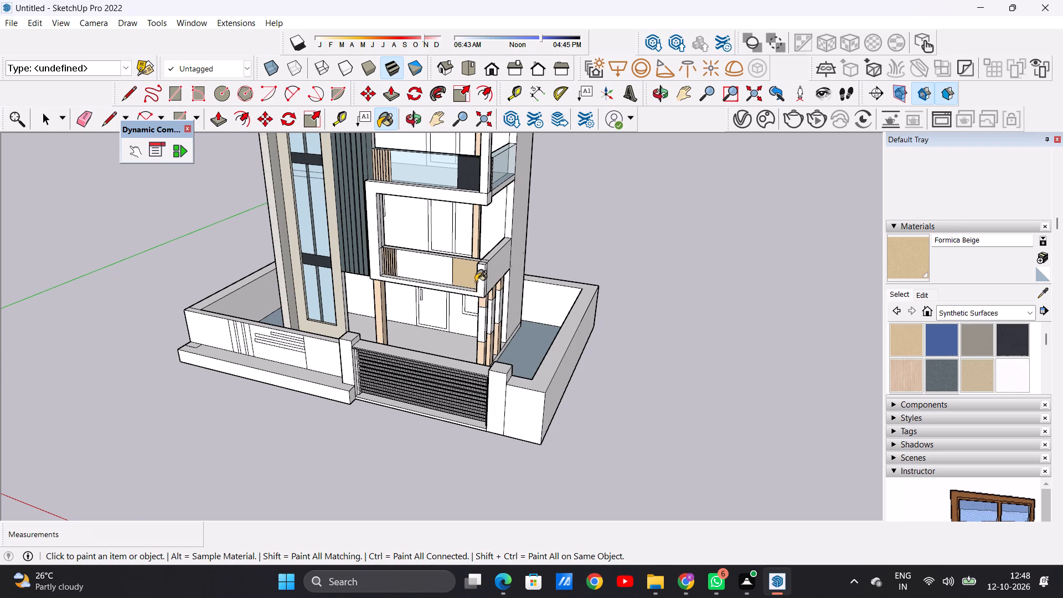
scroll(480, 270, "up", 8)
middle_click_drag(462, 253, 462, 312)
scroll(478, 278, "up", 5)
left_click(466, 296)
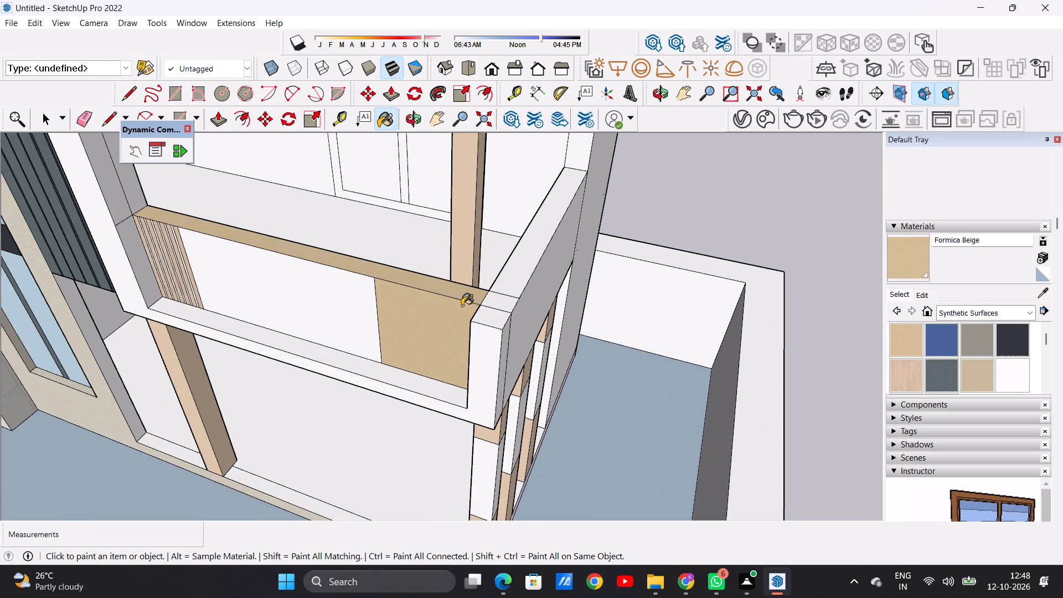
scroll(503, 310, "up", 5)
left_click(504, 303)
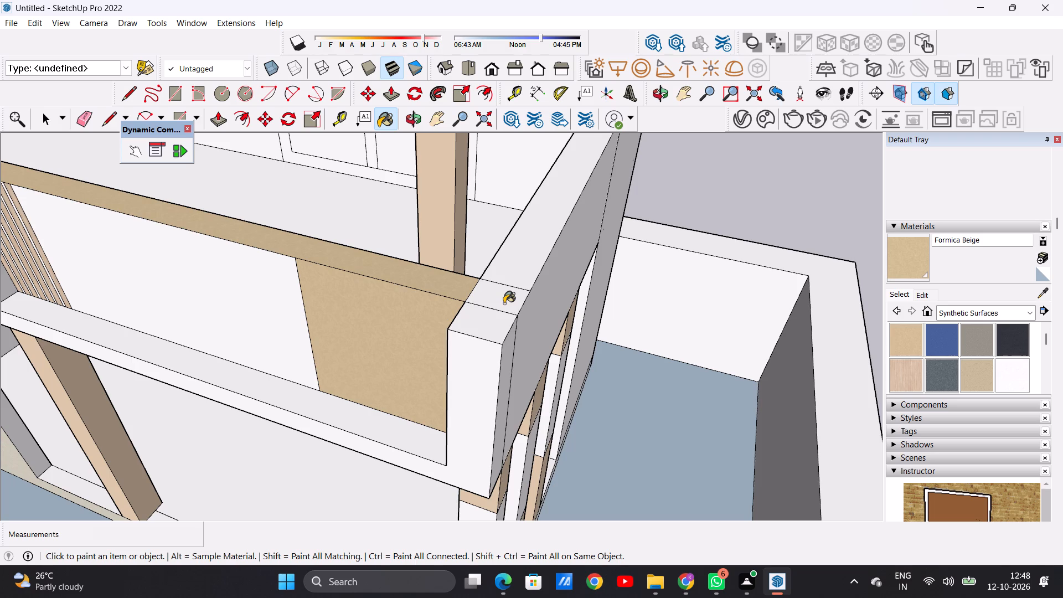
Draw a vertical line about 3' 8 13/16" long down the lower balcony's side parapet from the beige corner top to the bottom edge.
scroll(445, 302, "down", 7)
middle_click_drag(483, 336, 446, 283)
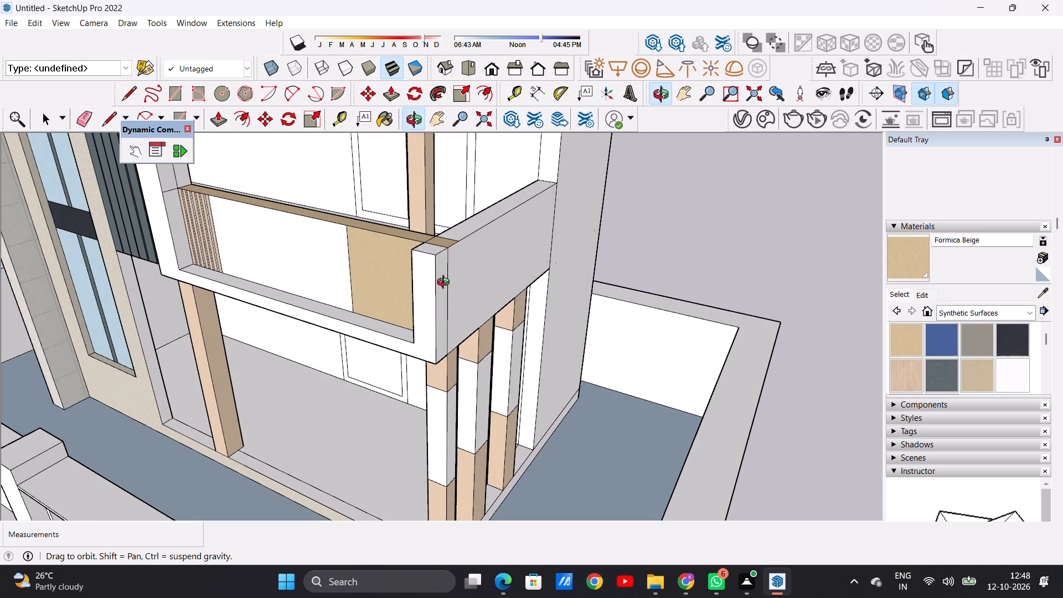
middle_click_drag(446, 283, 337, 281)
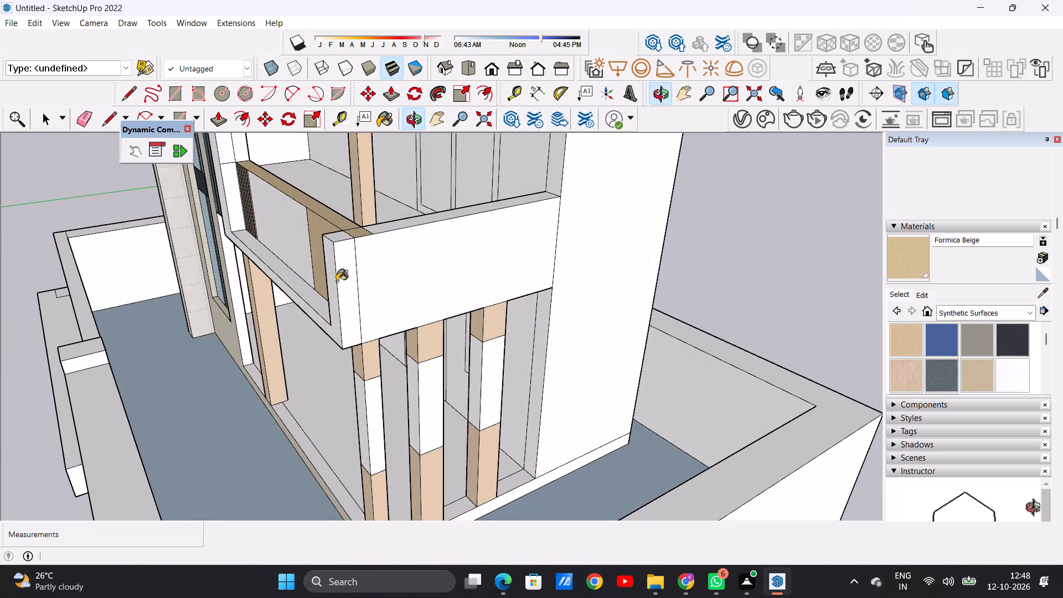
scroll(383, 265, "up", 1)
key("space")
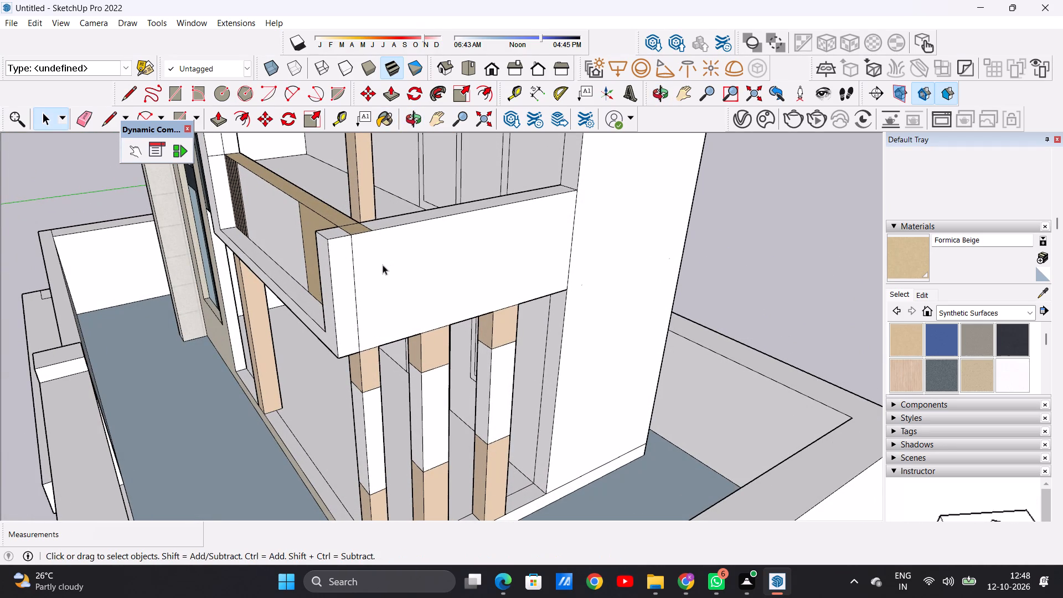
type("L")
scroll(383, 265, "up", 7)
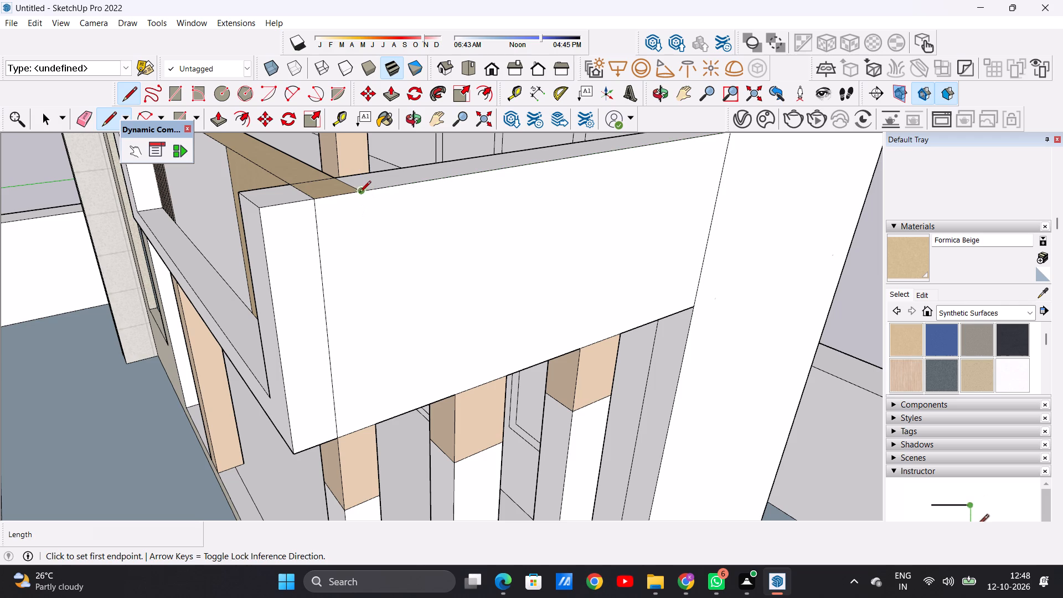
left_click(360, 193)
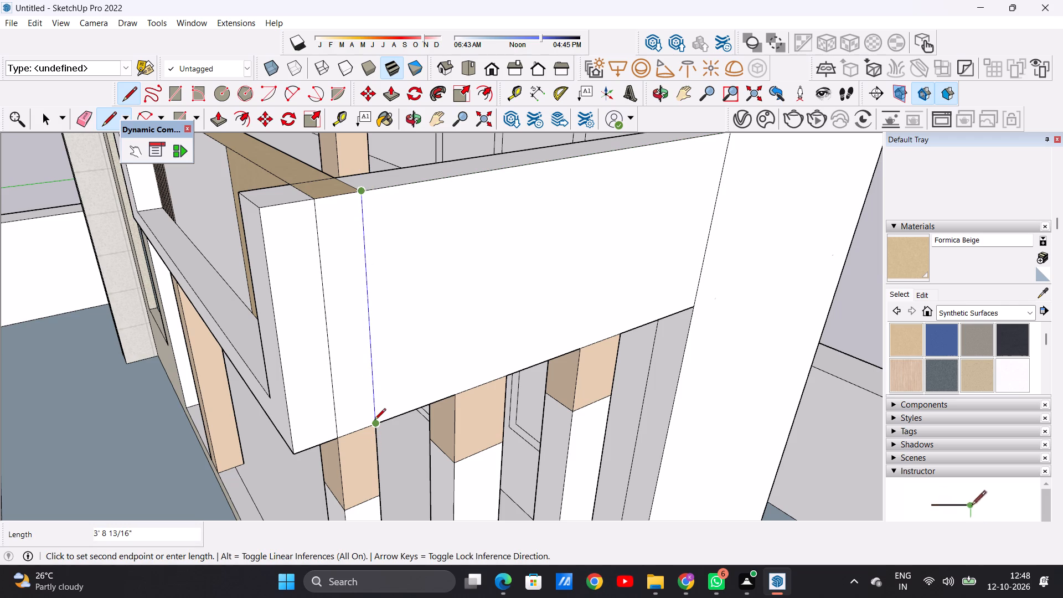
left_click(374, 421)
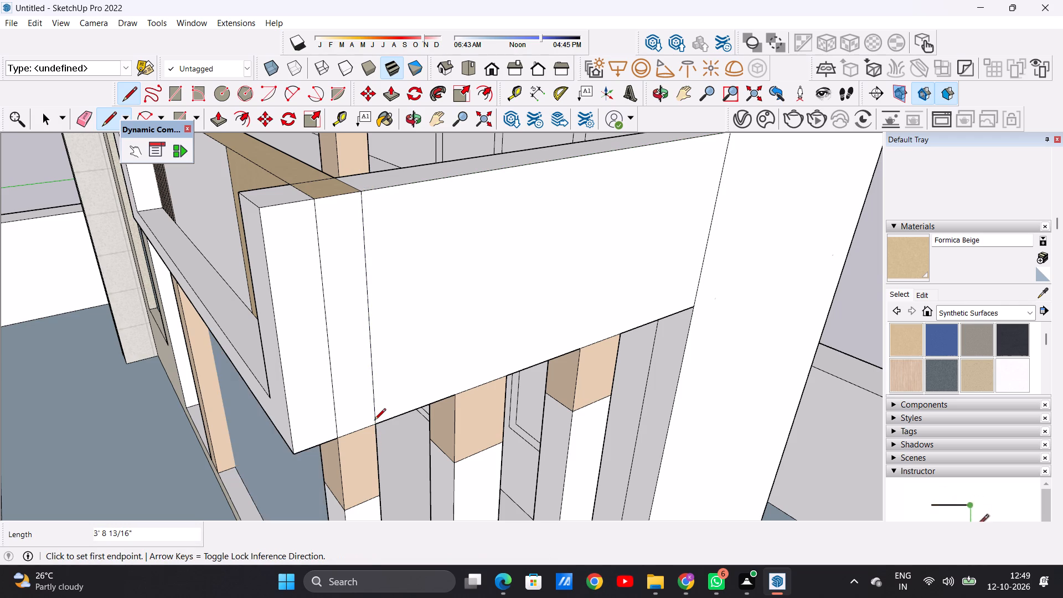
key("space")
Delete the blue face closing off the ground-floor opening beneath the lower balcony.
scroll(378, 352, "down", 7)
middle_click_drag(344, 410, 566, 352)
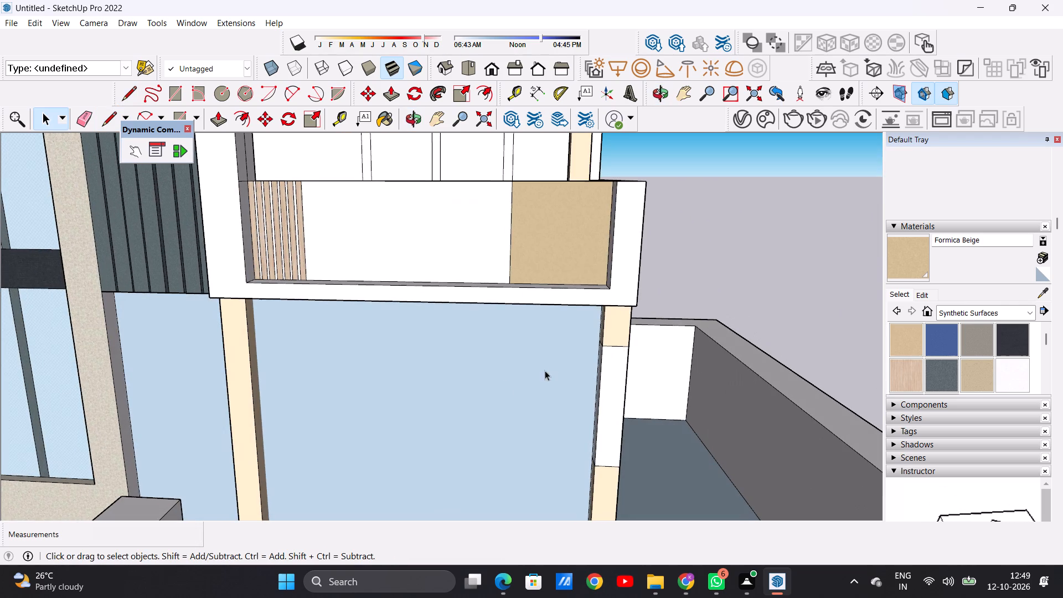
left_click(500, 383)
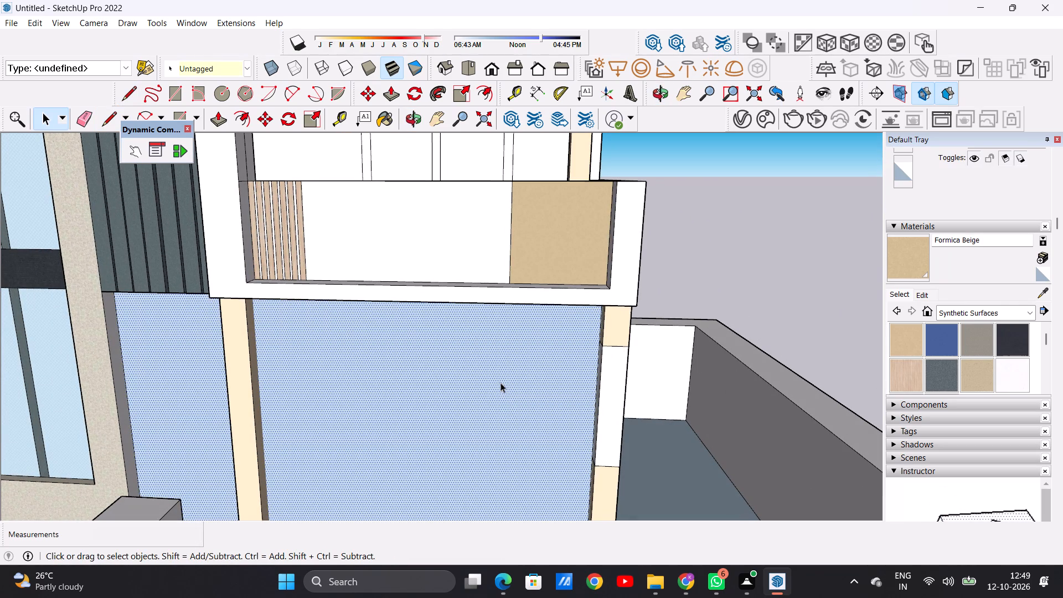
key("Delete")
key("space")
Paint the narrow strip on the outer face of the lower balcony's side parapet, below the beige corner top, with Formica Beige.
scroll(410, 395, "down", 8)
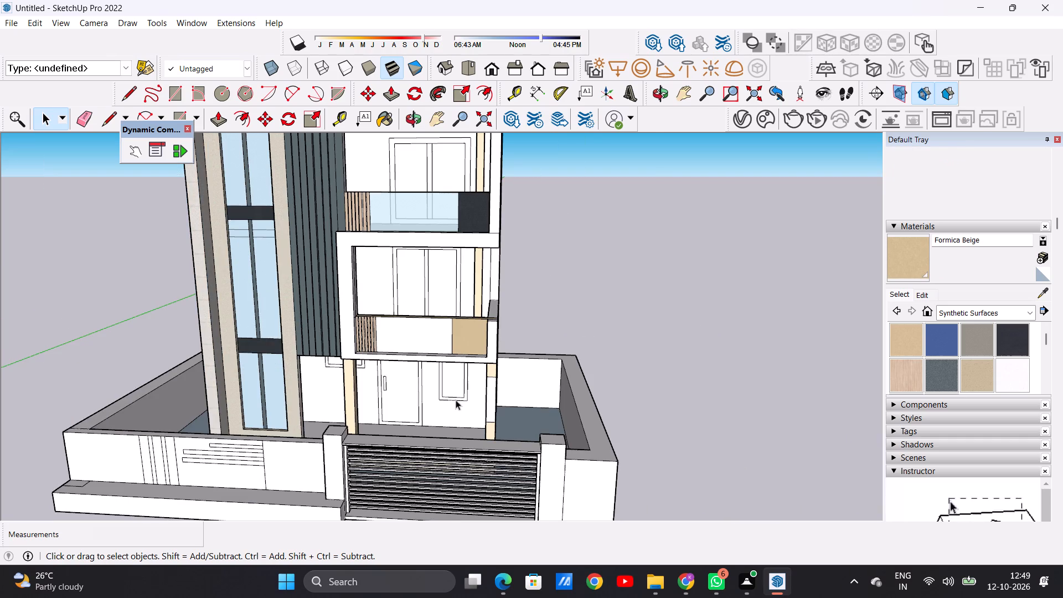
scroll(270, 359, "down", 4)
middle_click_drag(394, 398, 233, 398)
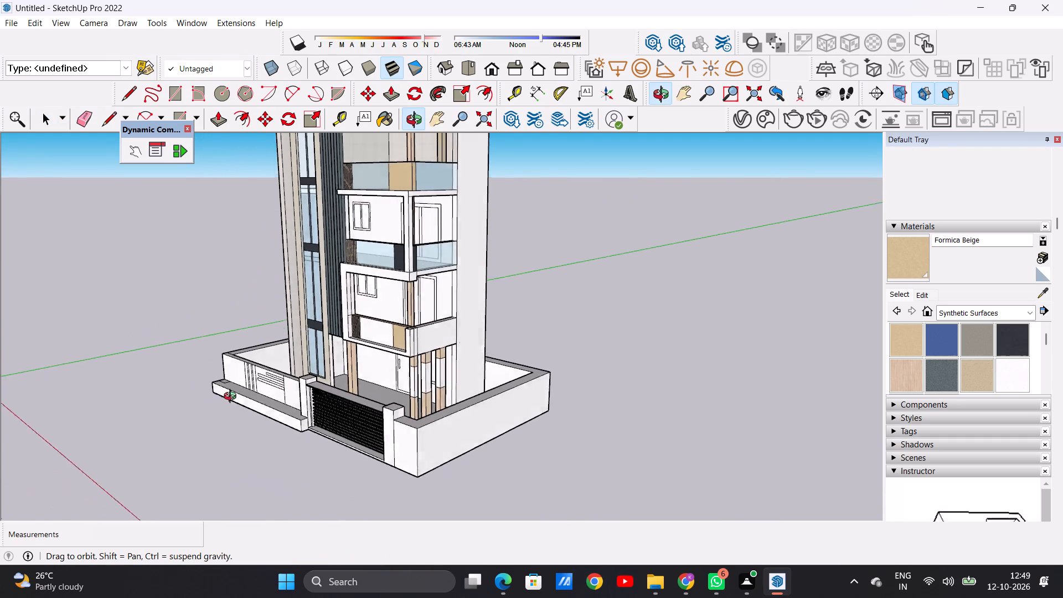
middle_click_drag(233, 398, 218, 398)
scroll(486, 360, "up", 6)
middle_click_drag(408, 311, 342, 364)
scroll(278, 317, "up", 4)
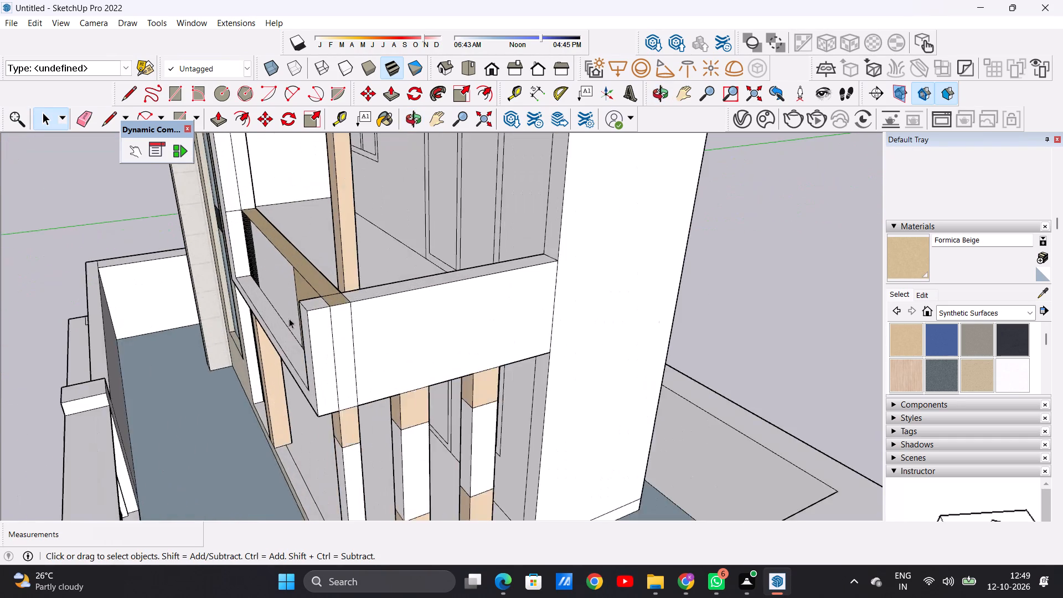
scroll(289, 318, "up", 6)
left_click(905, 252)
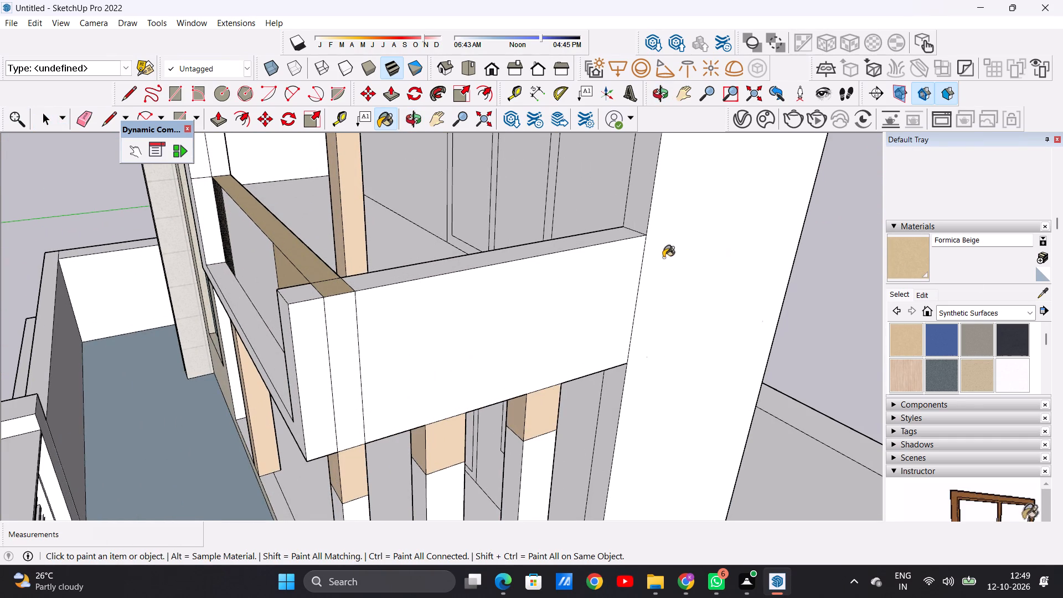
scroll(452, 305, "up", 3)
left_click(313, 337)
scroll(311, 342, "down", 5)
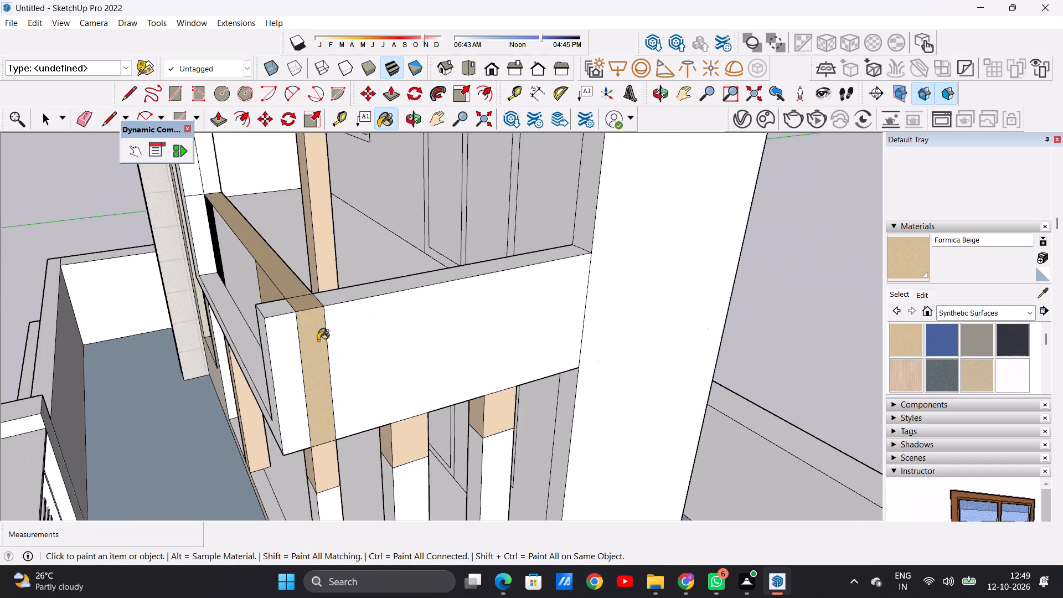
key("space")
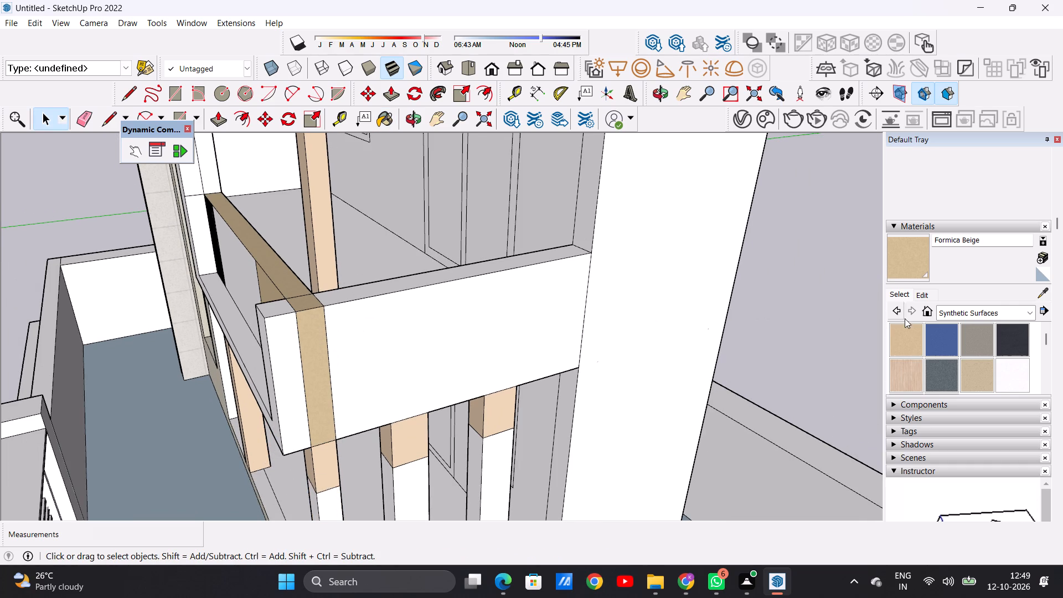
Paint the outer face and top of the lower balcony's side parapet with Translucent Glass Safety from Glass and Mirrors.
left_click(1030, 313)
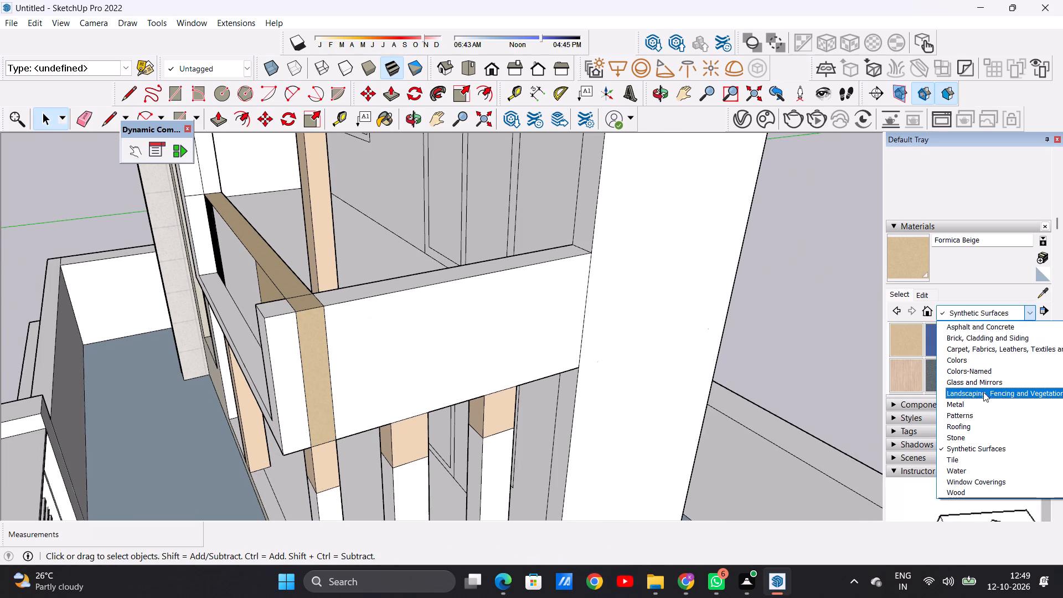
left_click(974, 383)
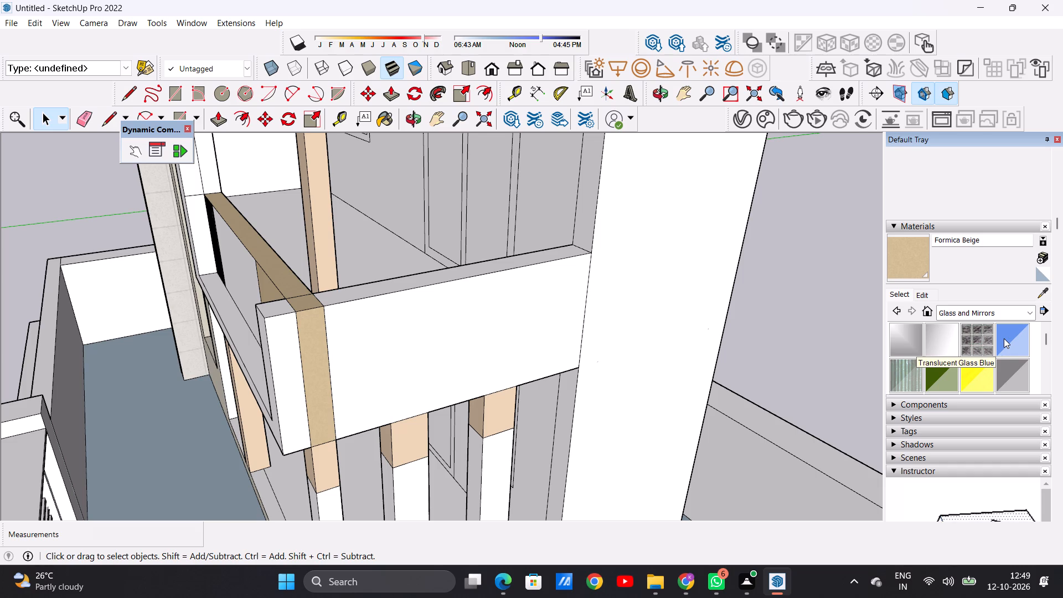
scroll(971, 350, "down", 1)
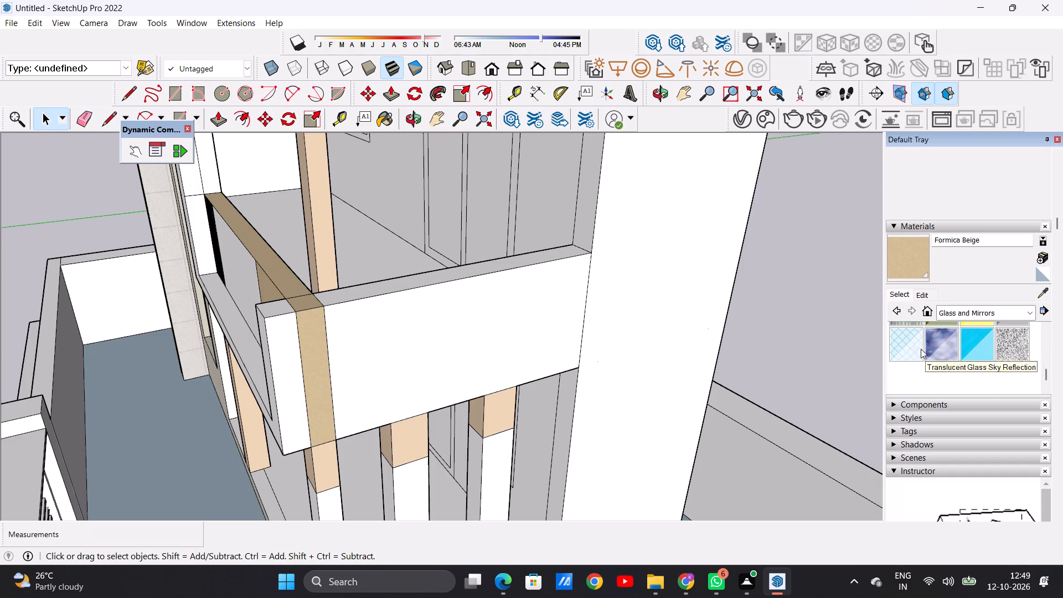
left_click(901, 346)
left_click(398, 347)
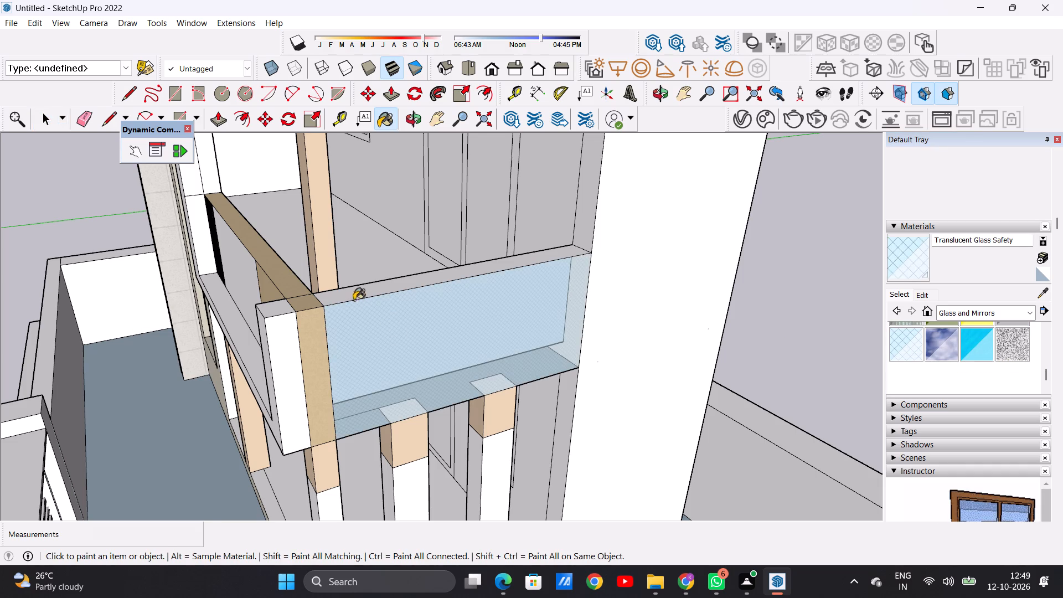
left_click(345, 295)
Paint the lower balcony's front centre panel and the inner face of its side parapet with Translucent Glass Safety.
scroll(425, 315, "down", 5)
middle_click_drag(319, 298, 606, 309)
left_click(500, 319)
middle_click_drag(510, 298, 514, 388)
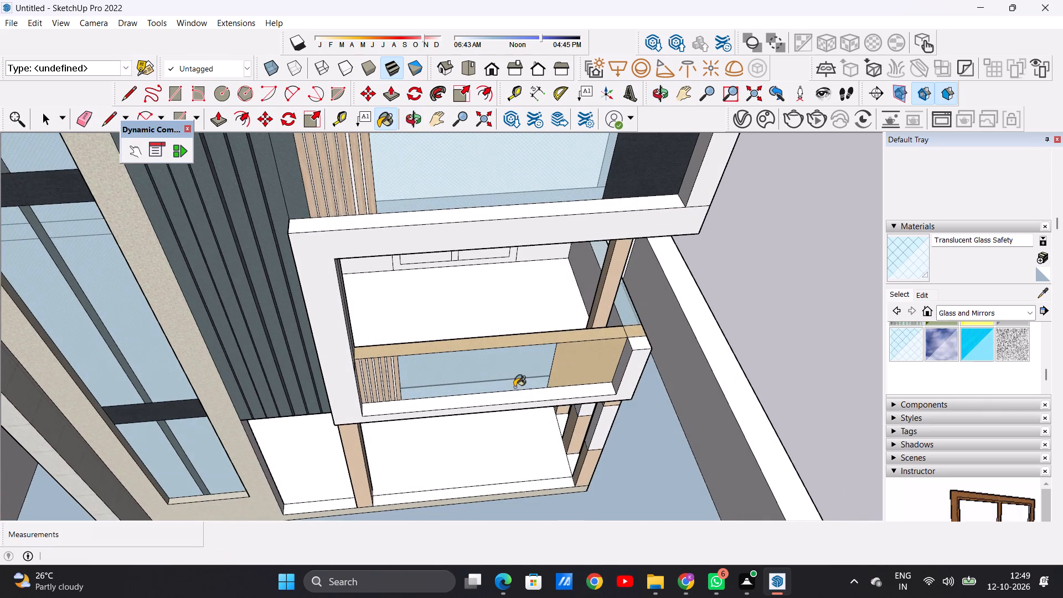
left_click(584, 255)
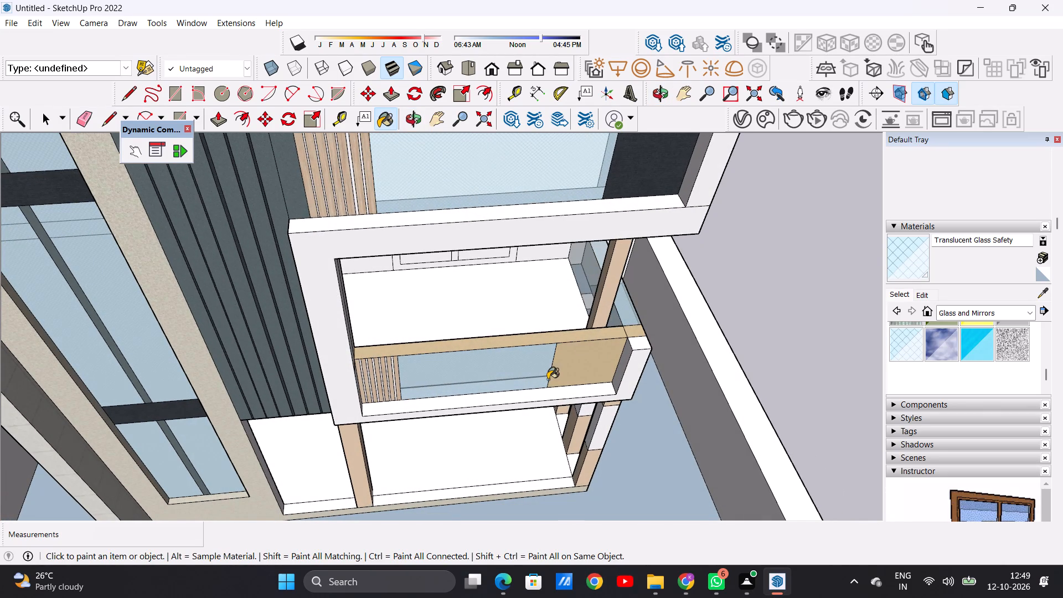
scroll(542, 381, "up", 3)
middle_click_drag(533, 382, 512, 367)
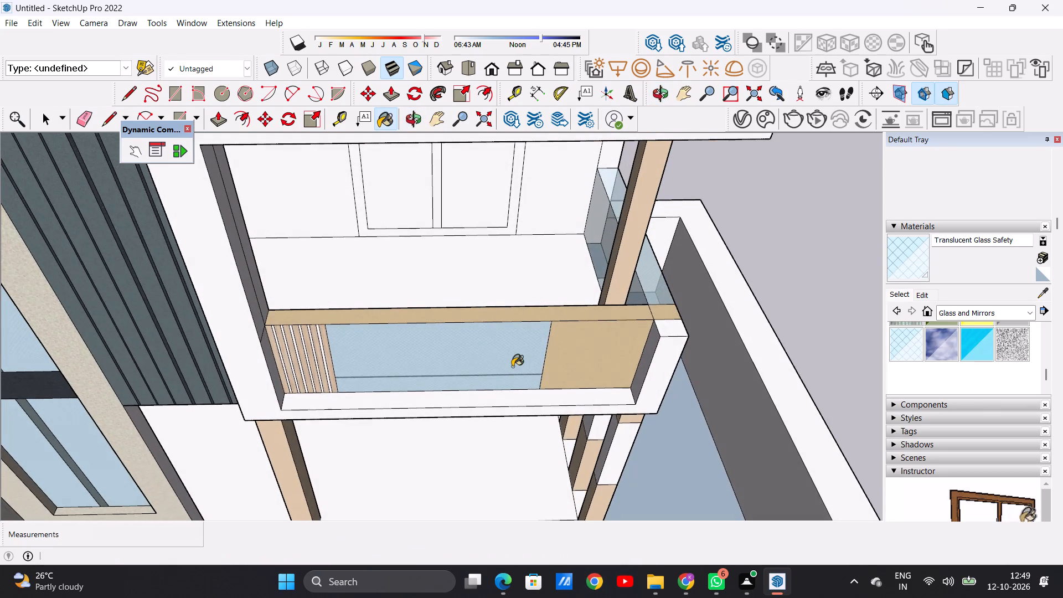
key("space")
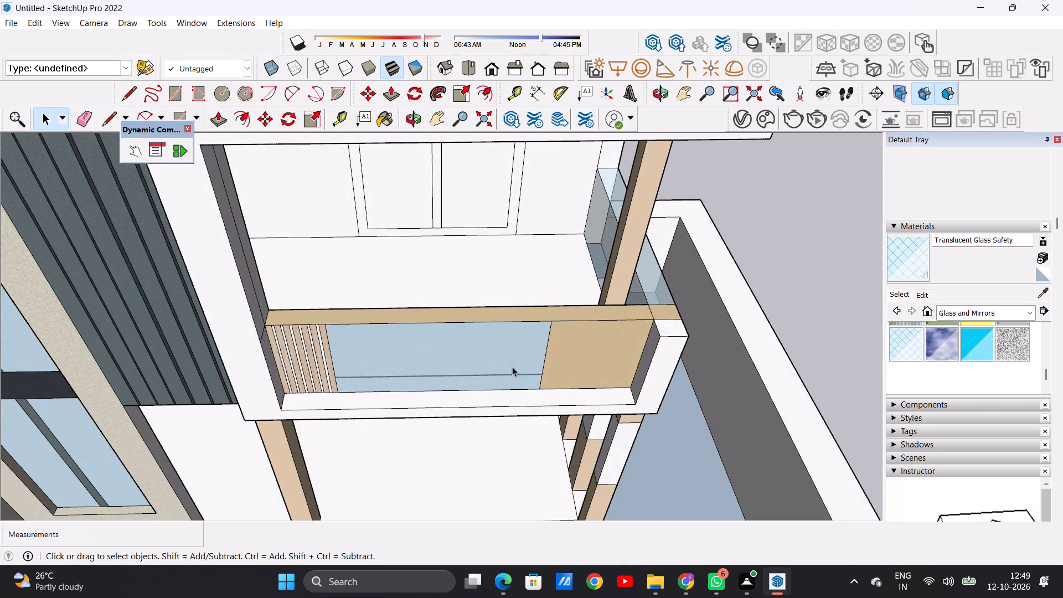
Paint the inner face of the lower balcony's front parapet with Translucent Glass Safety.
scroll(474, 335, "down", 8)
middle_click_drag(566, 389, 96, 352)
scroll(427, 359, "up", 1)
scroll(426, 351, "down", 2)
scroll(422, 342, "up", 2)
left_click(904, 338)
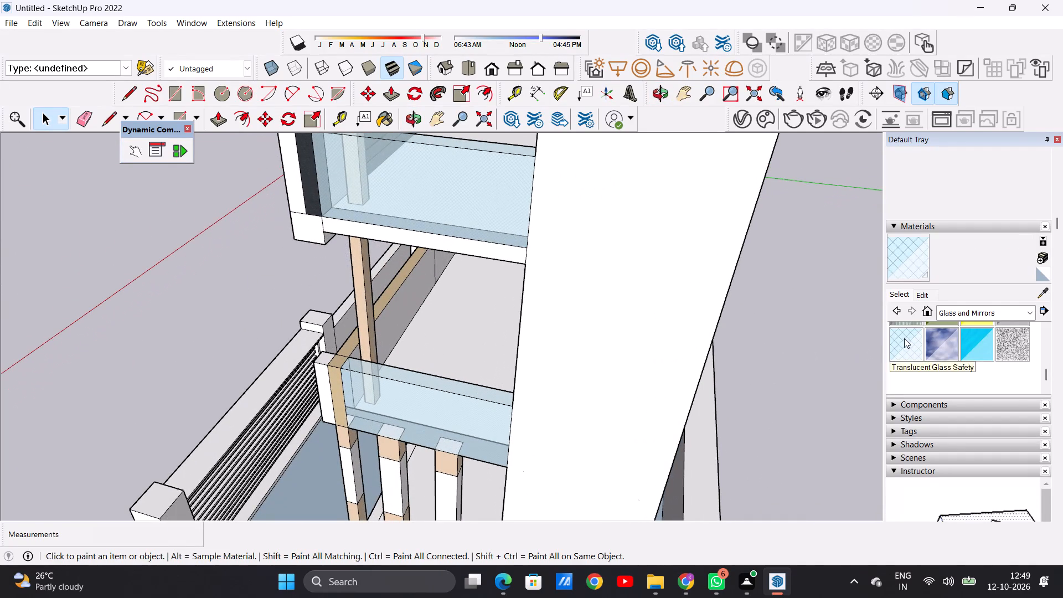
scroll(401, 328, "up", 5)
left_click(372, 324)
scroll(376, 341, "down", 6)
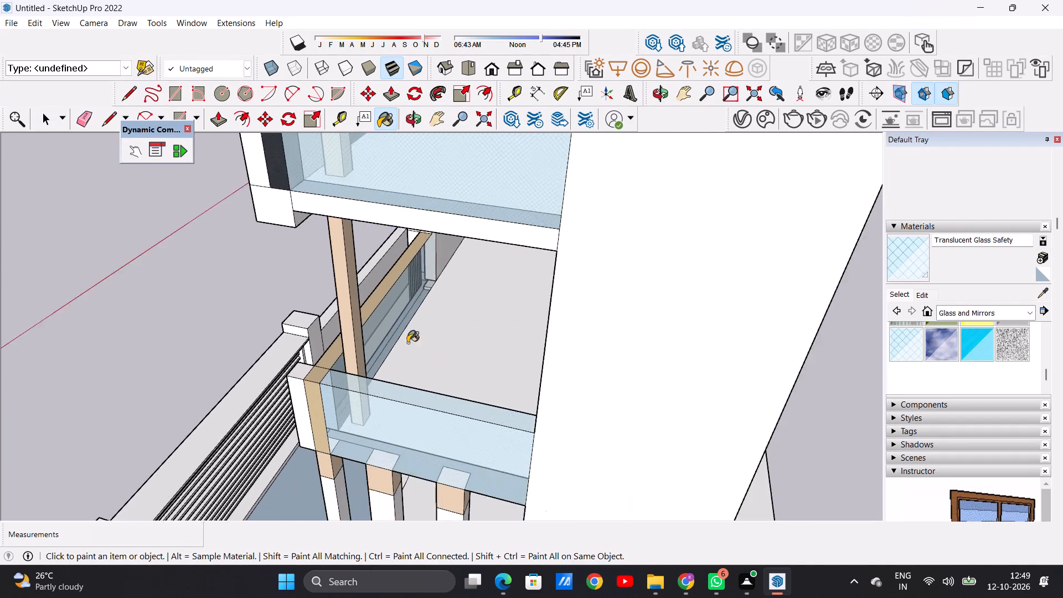
middle_click_drag(325, 355, 776, 286)
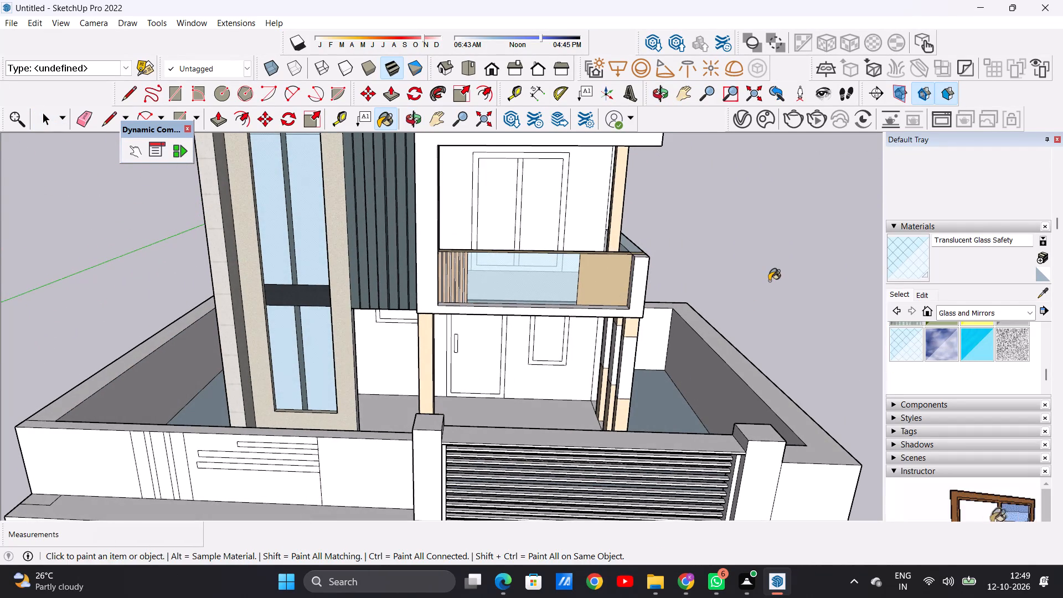
key("space")
Reapply Translucent Glass Safety to the centre panel of the top balcony's front parapet.
scroll(377, 297, "down", 12)
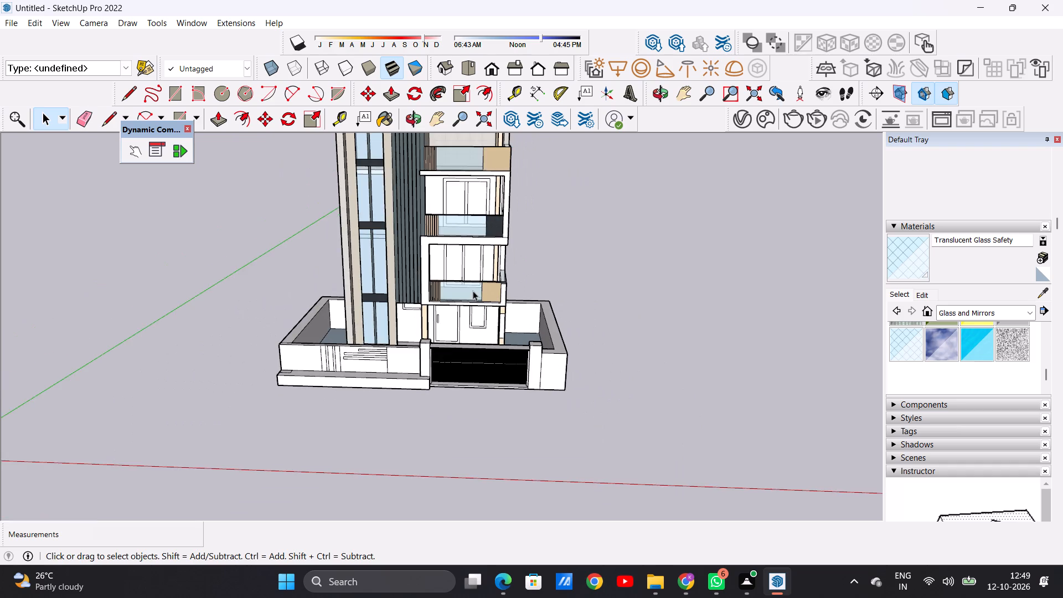
middle_click_drag(492, 303, 491, 278)
scroll(466, 306, "down", 3)
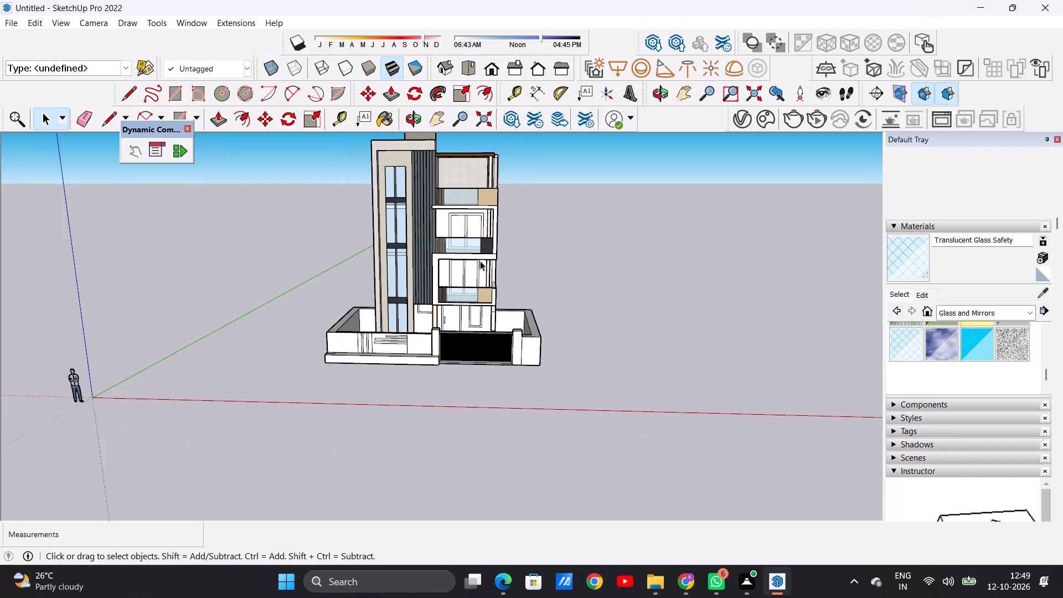
scroll(458, 175, "up", 14)
middle_click_drag(497, 233, 213, 276)
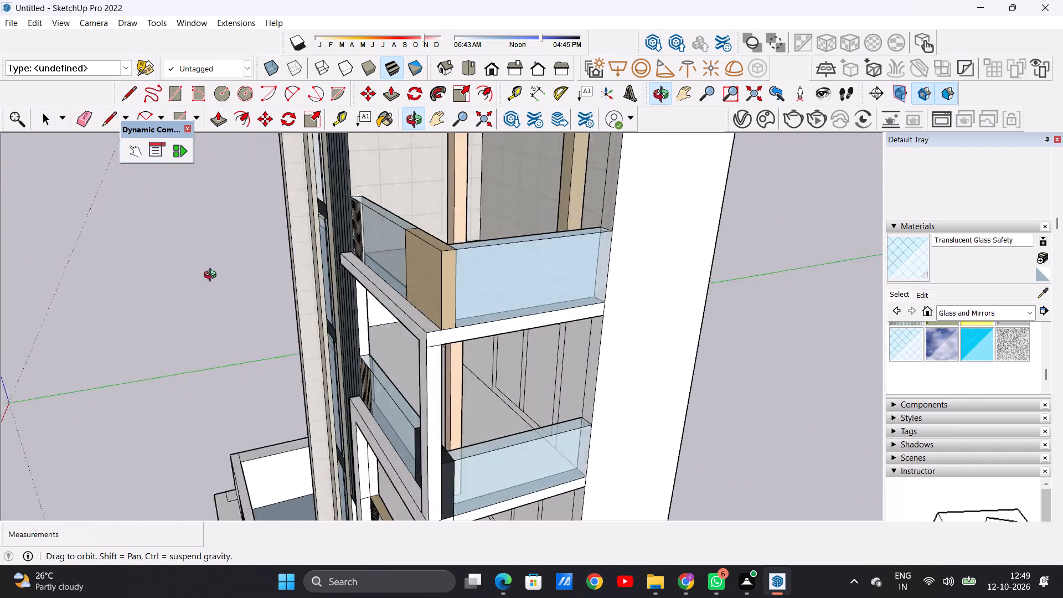
middle_click_drag(213, 276, 503, 258)
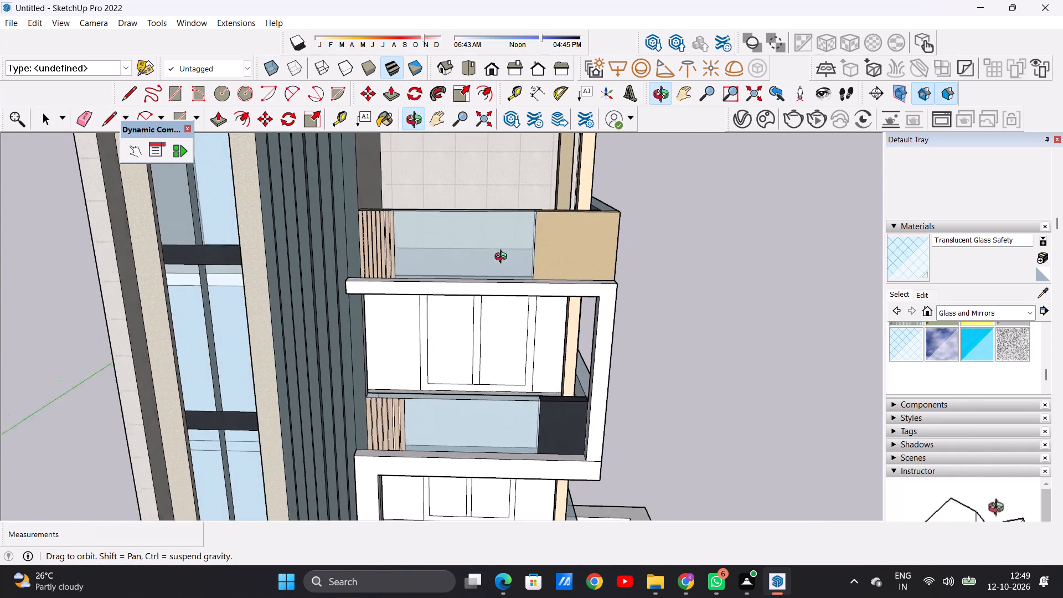
middle_click_drag(503, 258, 491, 258)
left_click(915, 344)
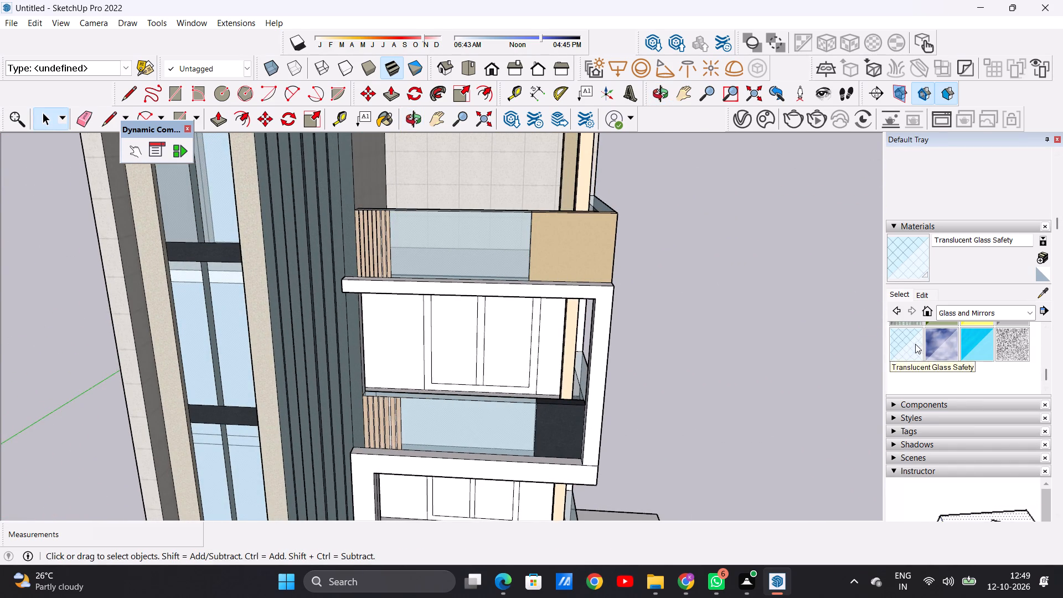
left_click(486, 248)
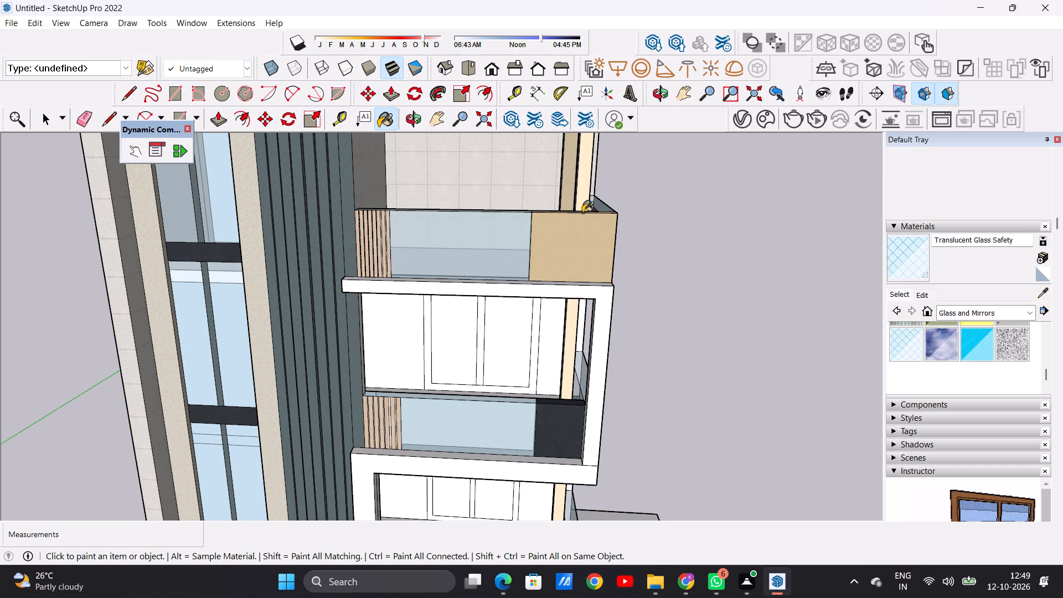
key("space")
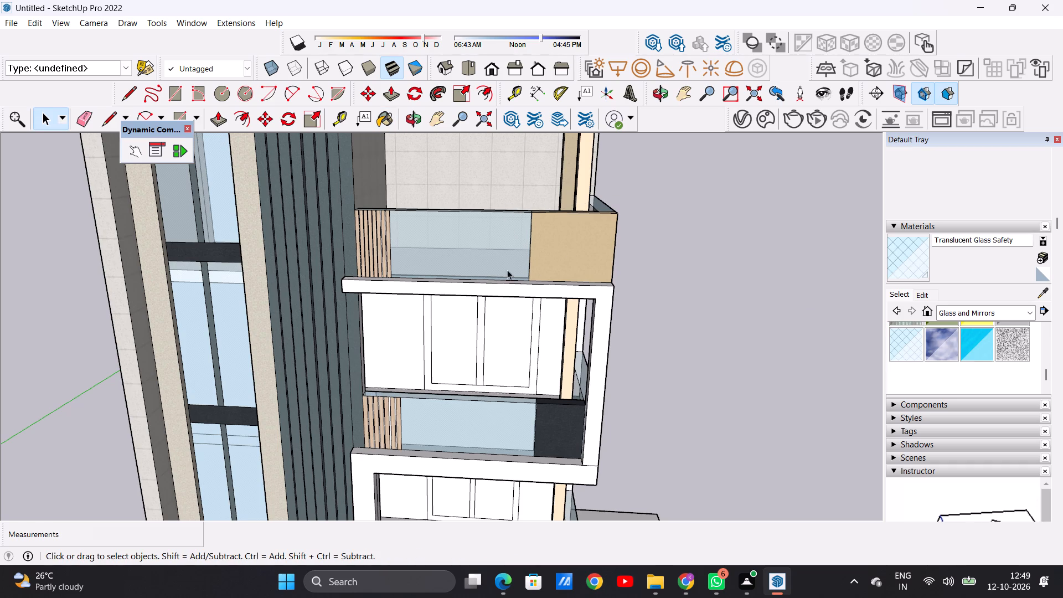
Examine the façade and its three balcony parapets from the front and the side.
scroll(505, 285, "down", 10)
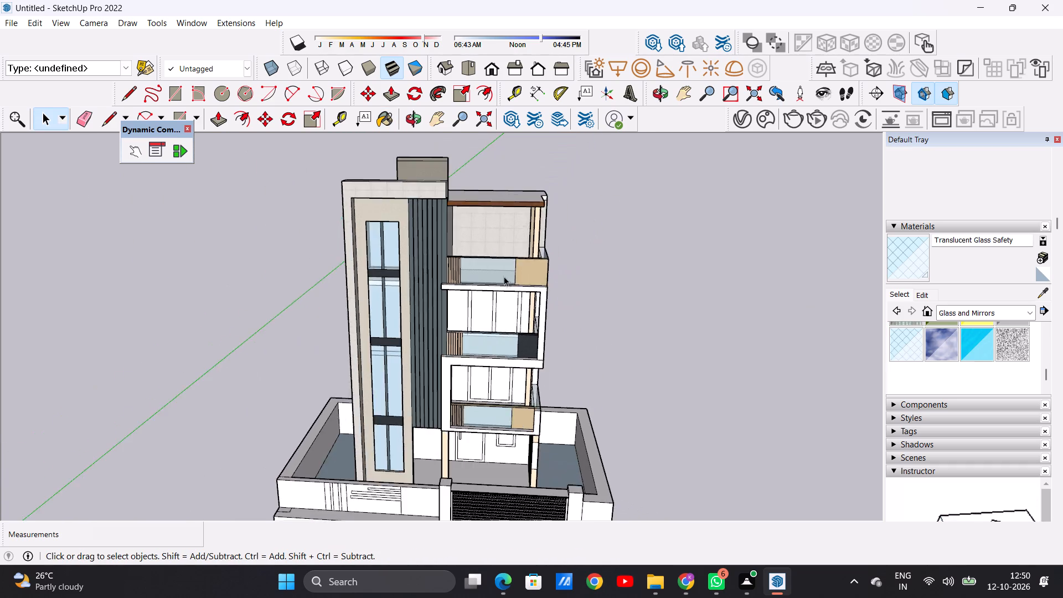
scroll(504, 276, "down", 8)
scroll(503, 337, "up", 6)
middle_click_drag(527, 349, 451, 347)
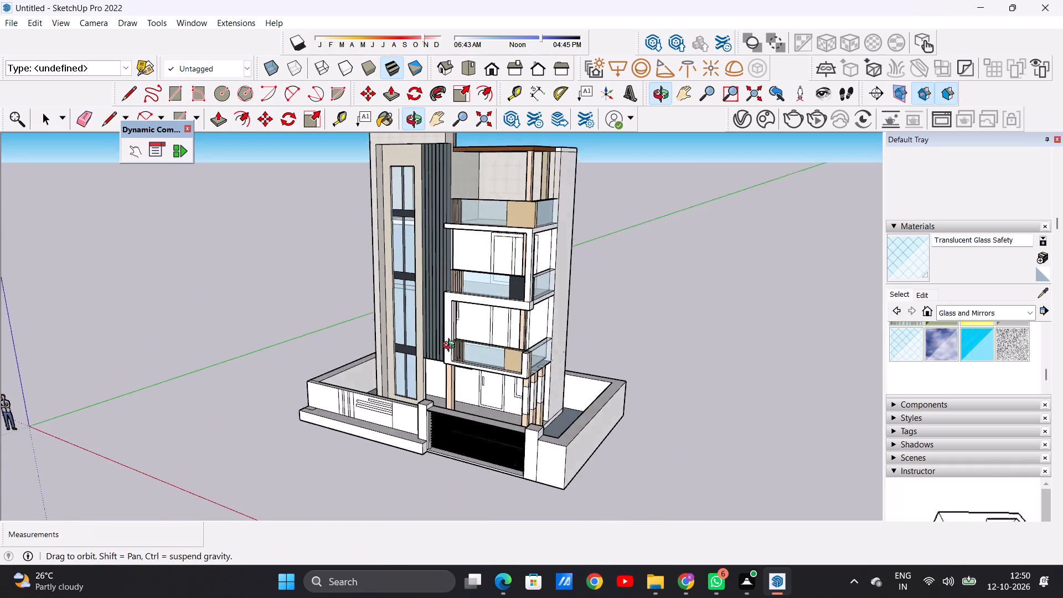
middle_click_drag(451, 347, 532, 362)
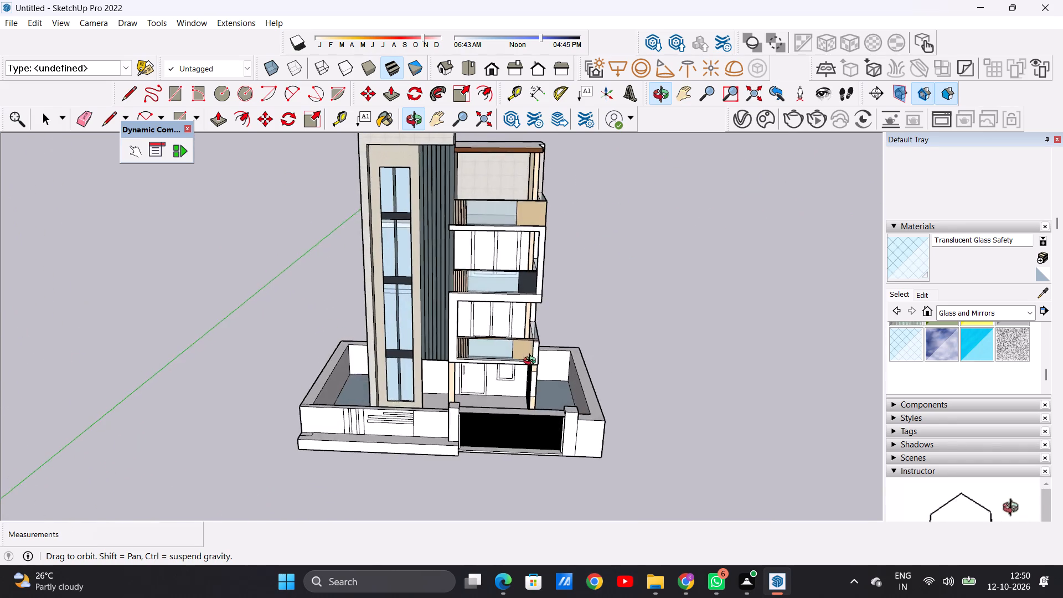
middle_click_drag(532, 362, 539, 336)
scroll(472, 357, "down", 5)
scroll(491, 248, "up", 6)
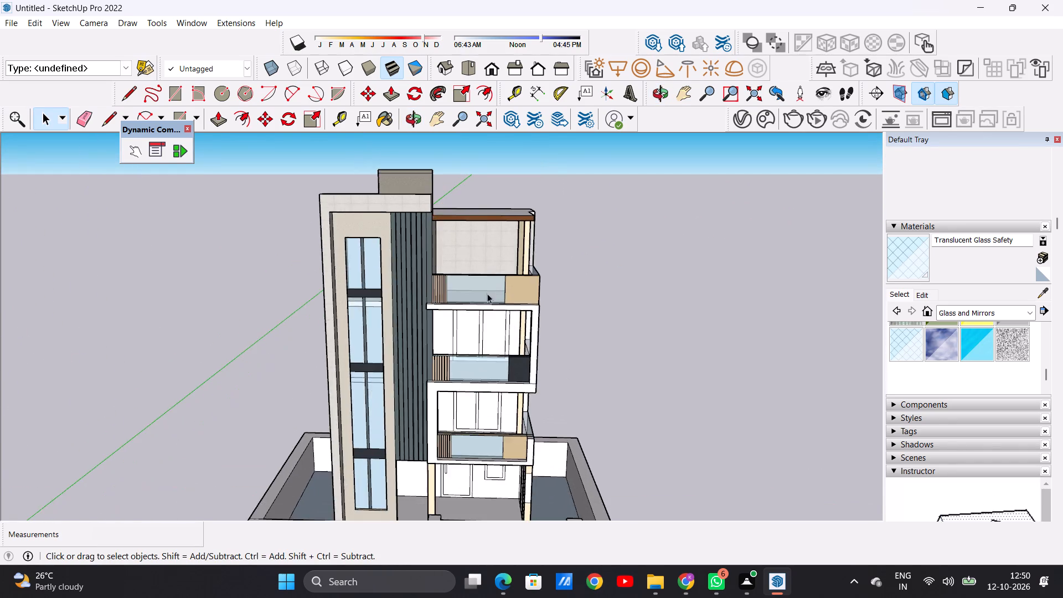
scroll(485, 334, "up", 7)
middle_click_drag(491, 349, 487, 306)
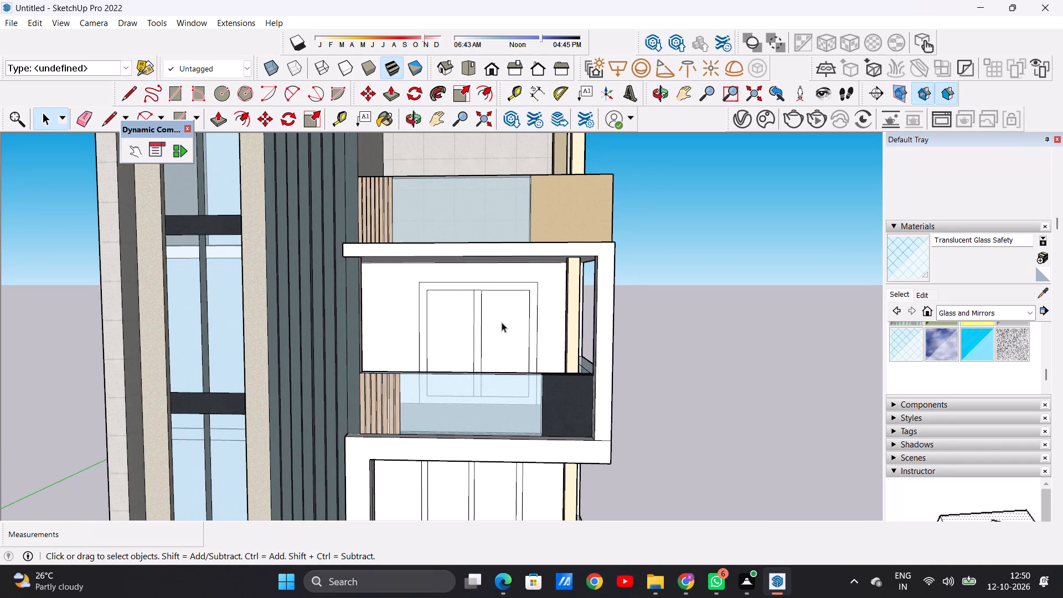
scroll(527, 336, "down", 4)
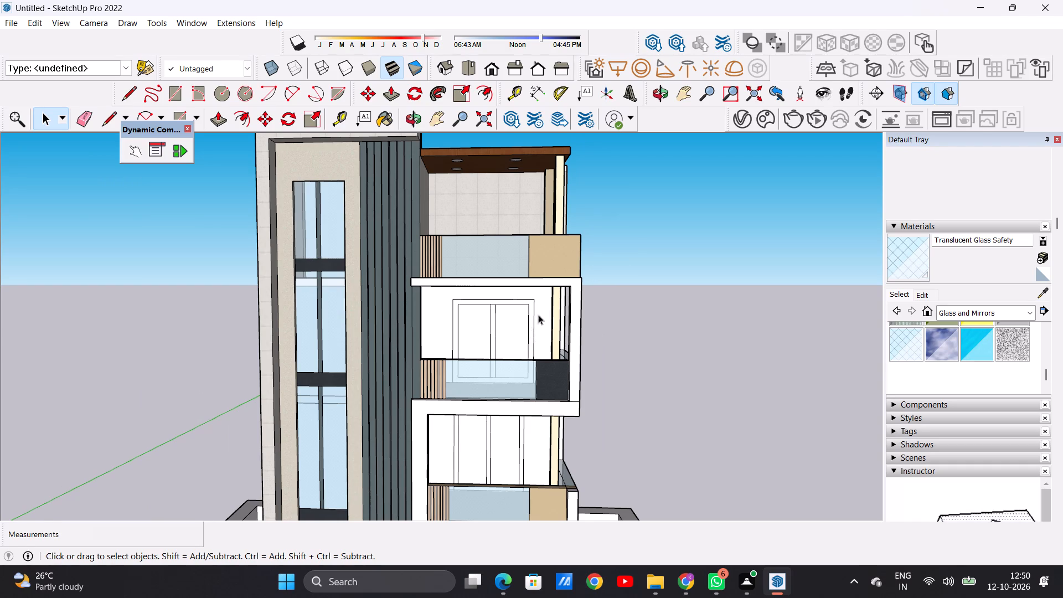
scroll(539, 315, "down", 4)
scroll(553, 370, "up", 7)
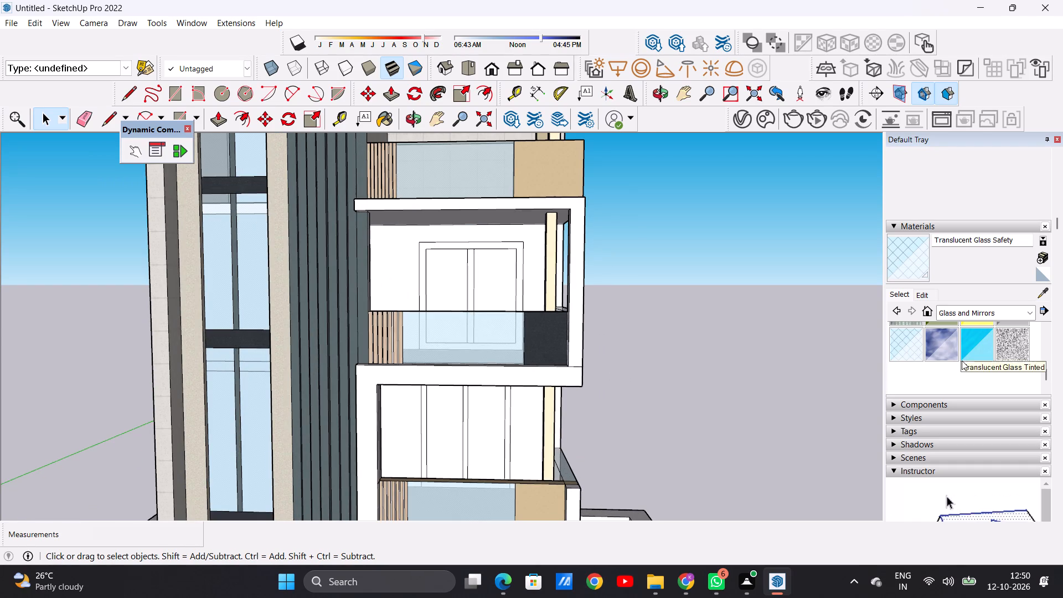
Switch the material library from Glass and Mirrors to the Colors-Named collection.
scroll(963, 358, "up", 1)
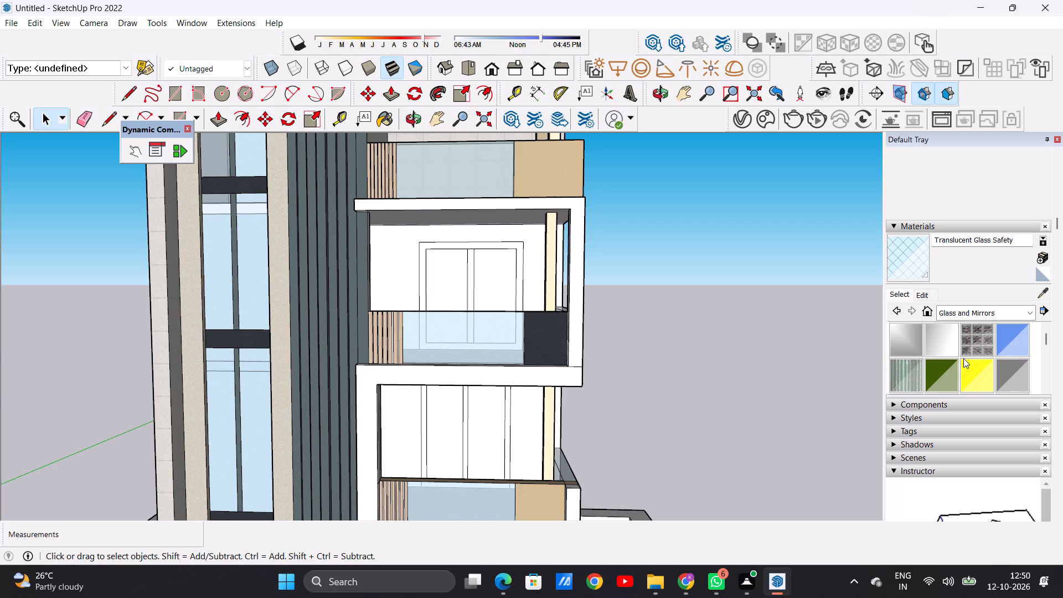
left_click(1030, 313)
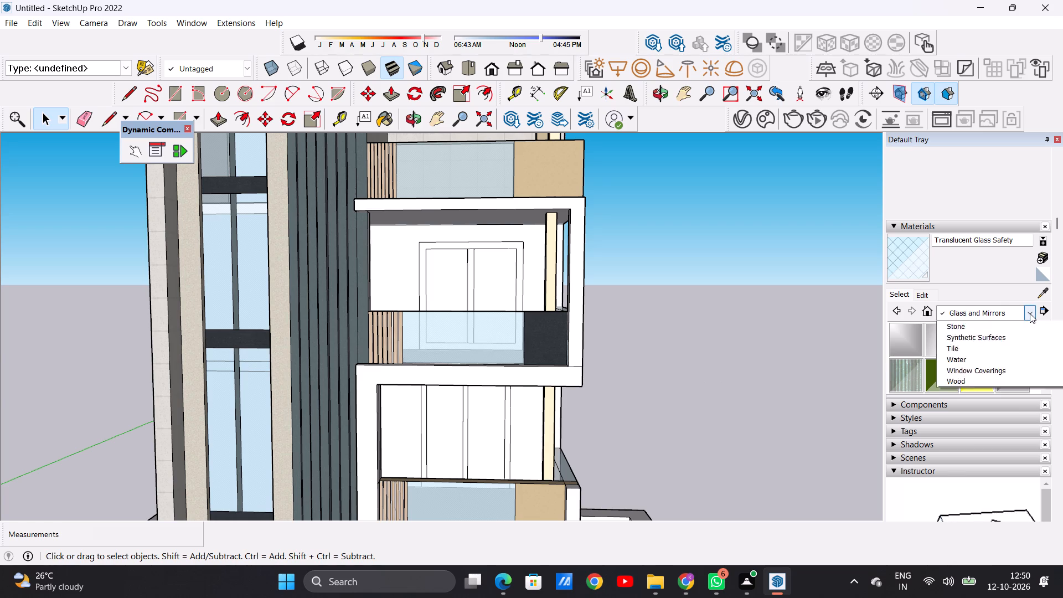
left_click(999, 372)
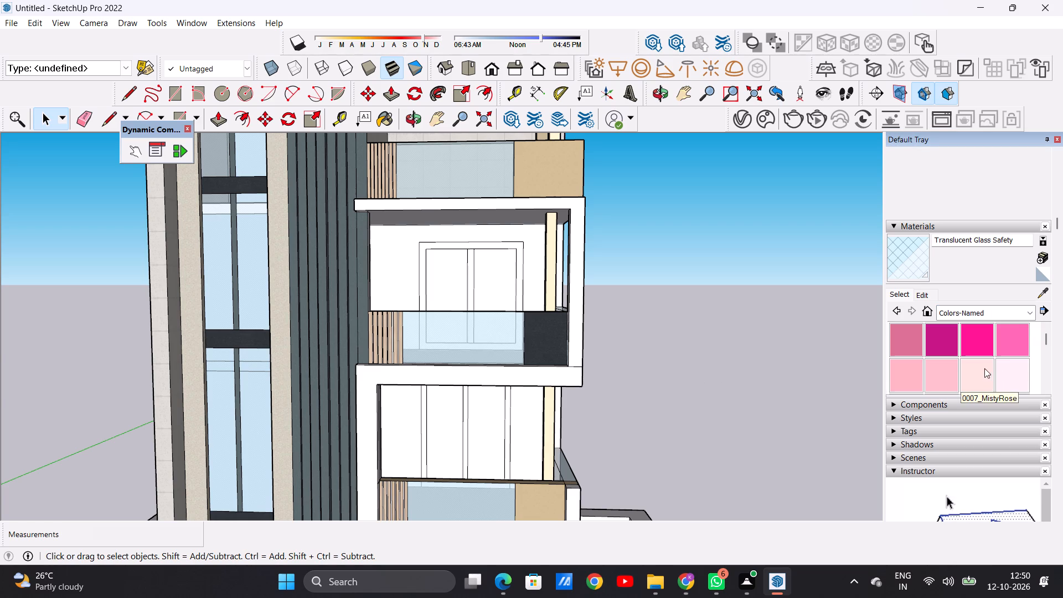
scroll(981, 364, "down", 1)
scroll(976, 363, "up", 1)
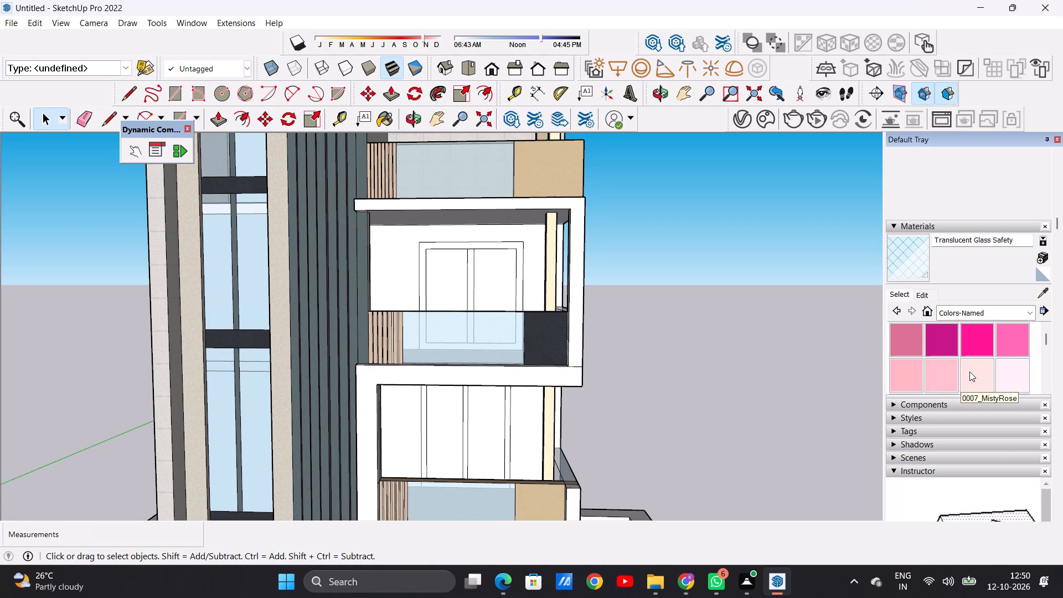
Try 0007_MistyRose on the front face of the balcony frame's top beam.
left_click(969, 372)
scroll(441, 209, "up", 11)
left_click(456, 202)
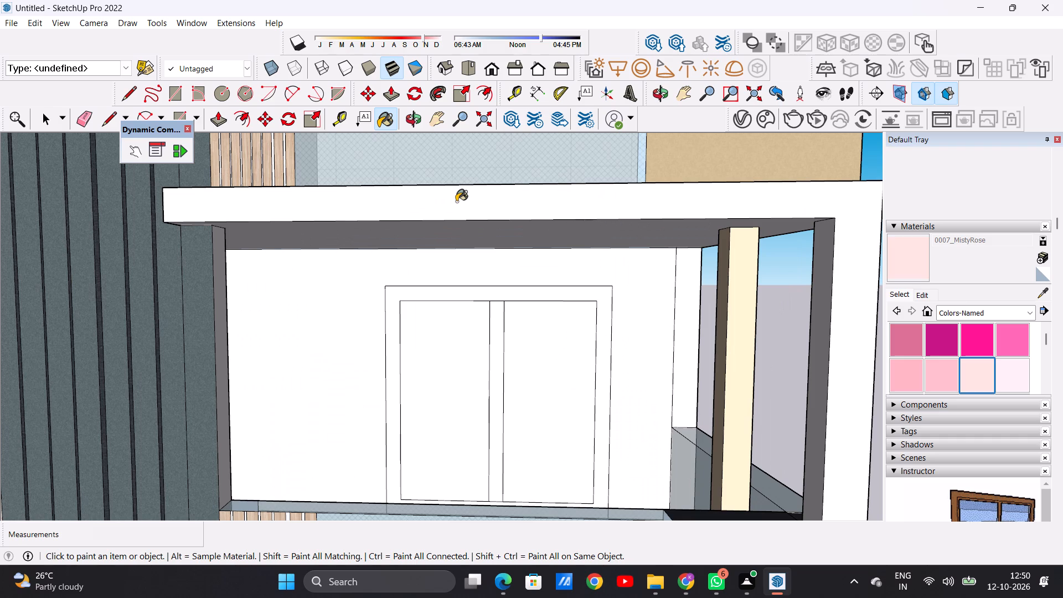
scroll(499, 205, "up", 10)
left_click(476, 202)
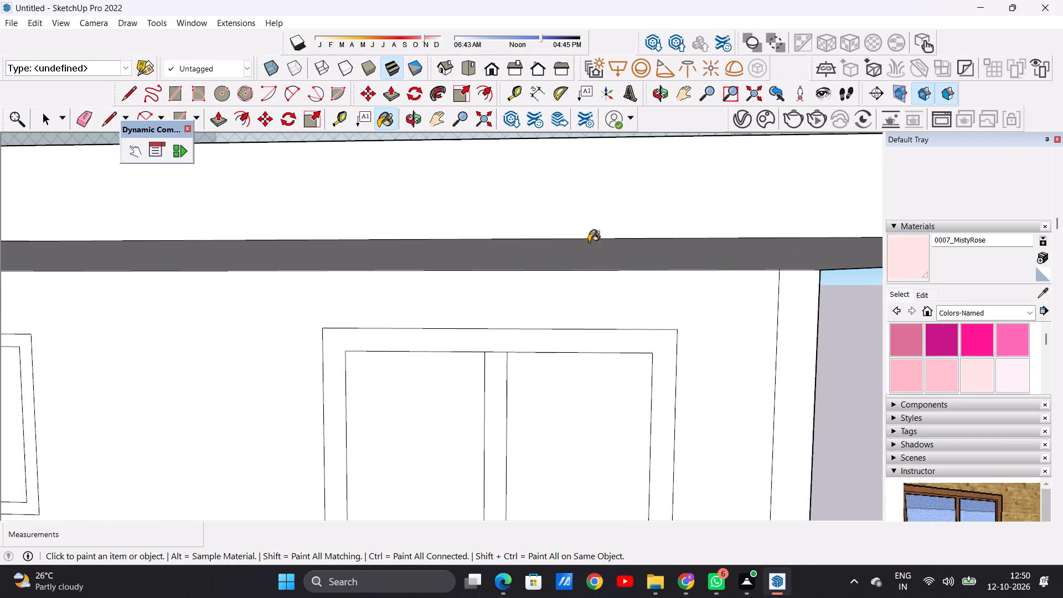
Paint the front faces of the stepped frame around the middle and lower balconies with 0006_Pink.
scroll(937, 354, "up", 2)
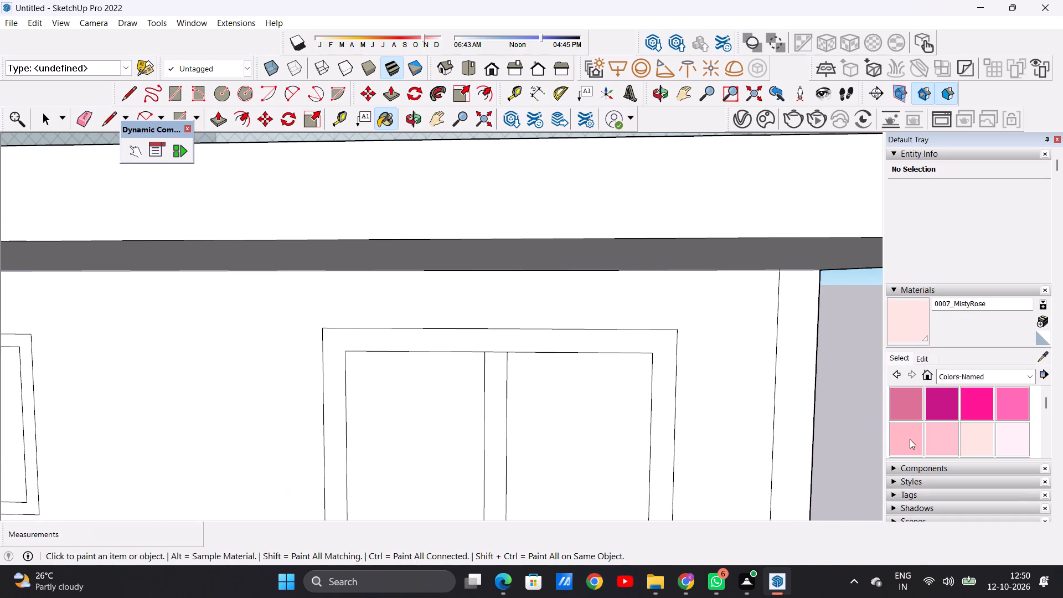
left_click(947, 439)
left_click(678, 197)
scroll(636, 234, "down", 20)
scroll(636, 234, "down", 5)
scroll(665, 389, "up", 15)
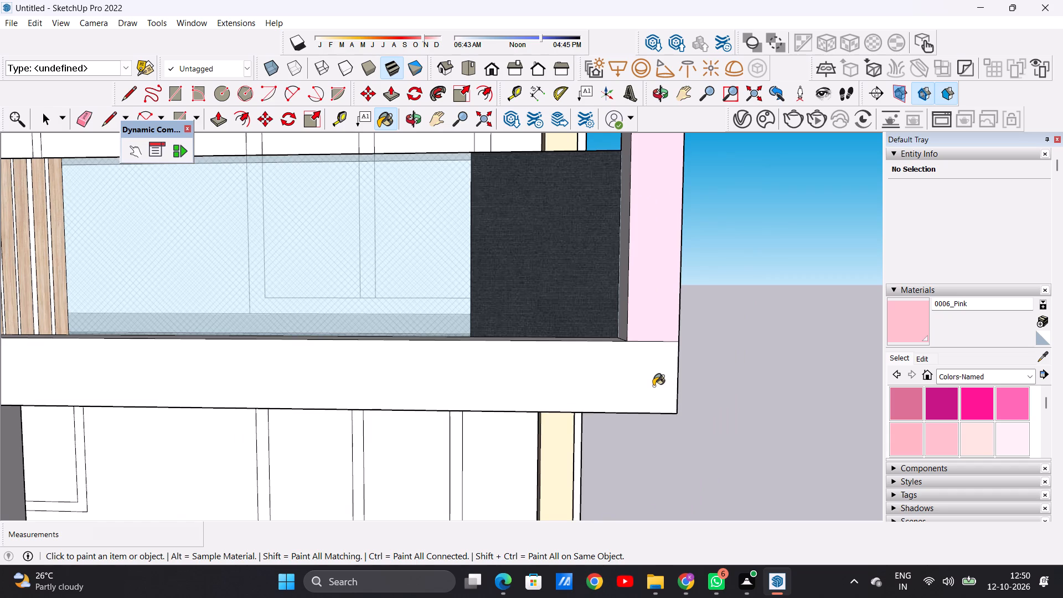
left_click(646, 385)
scroll(643, 386, "down", 10)
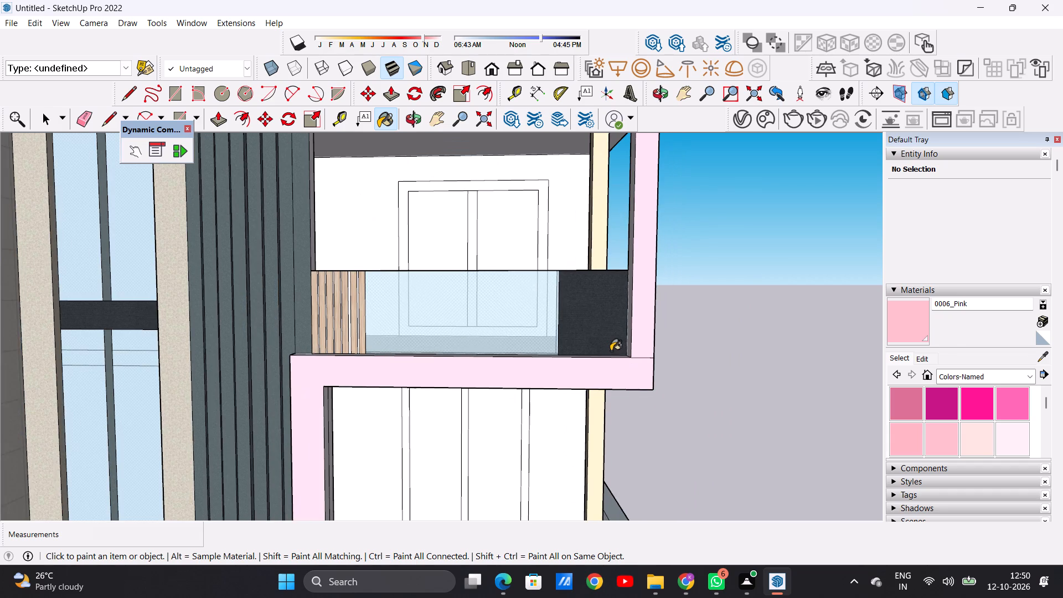
Erase the seam line between the balcony frame's outer post and its middle beam.
scroll(612, 342, "down", 4)
scroll(425, 383, "up", 2)
scroll(421, 280, "down", 9)
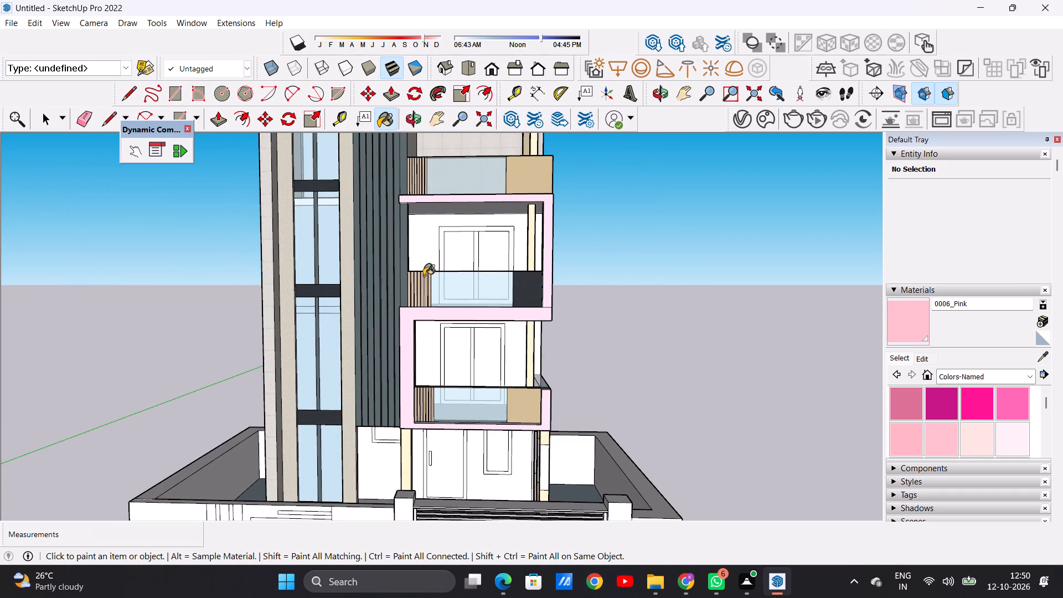
scroll(425, 289, "down", 3)
scroll(510, 309, "up", 6)
scroll(514, 341, "down", 4)
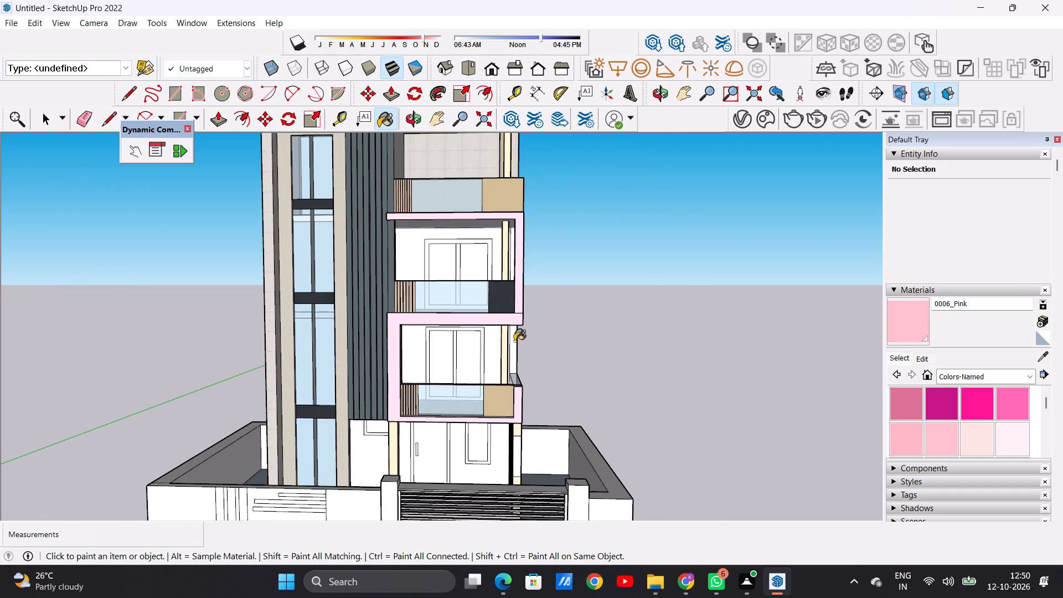
scroll(521, 332, "up", 8)
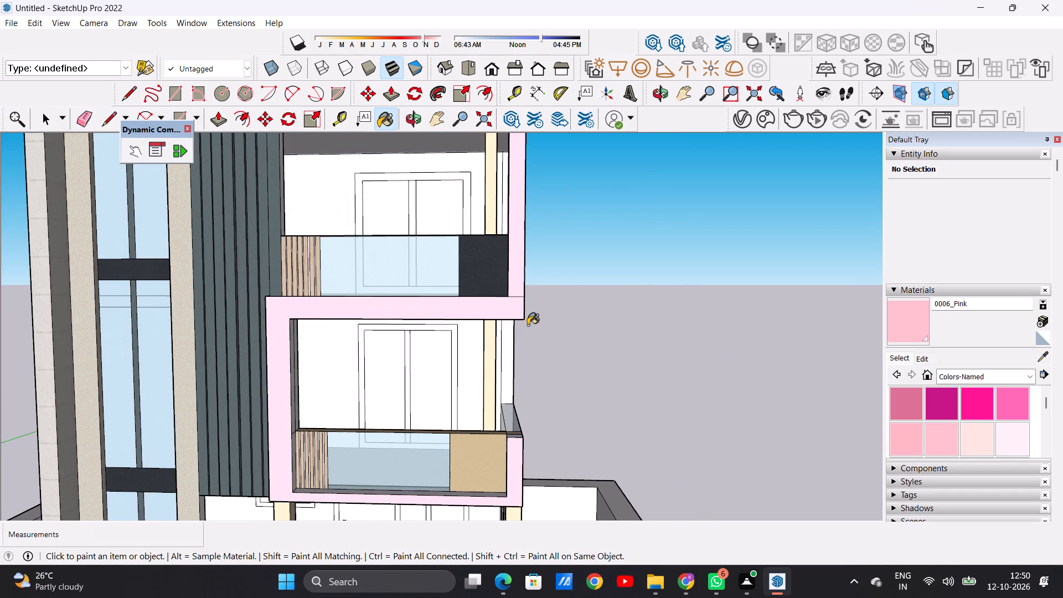
key("space")
type("E")
scroll(592, 298, "up", 4)
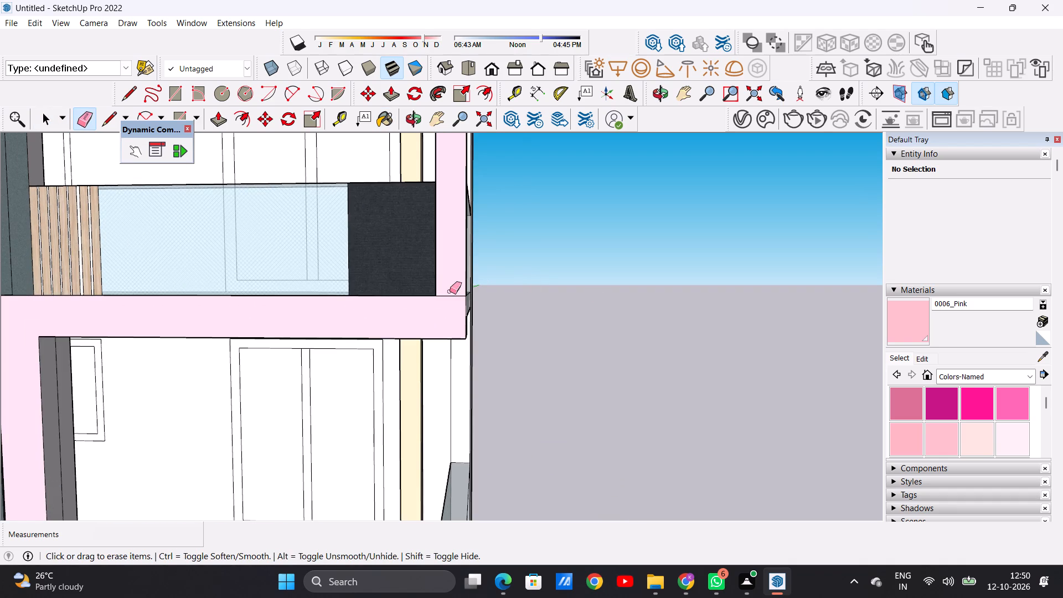
left_click_drag(452, 290, 452, 303)
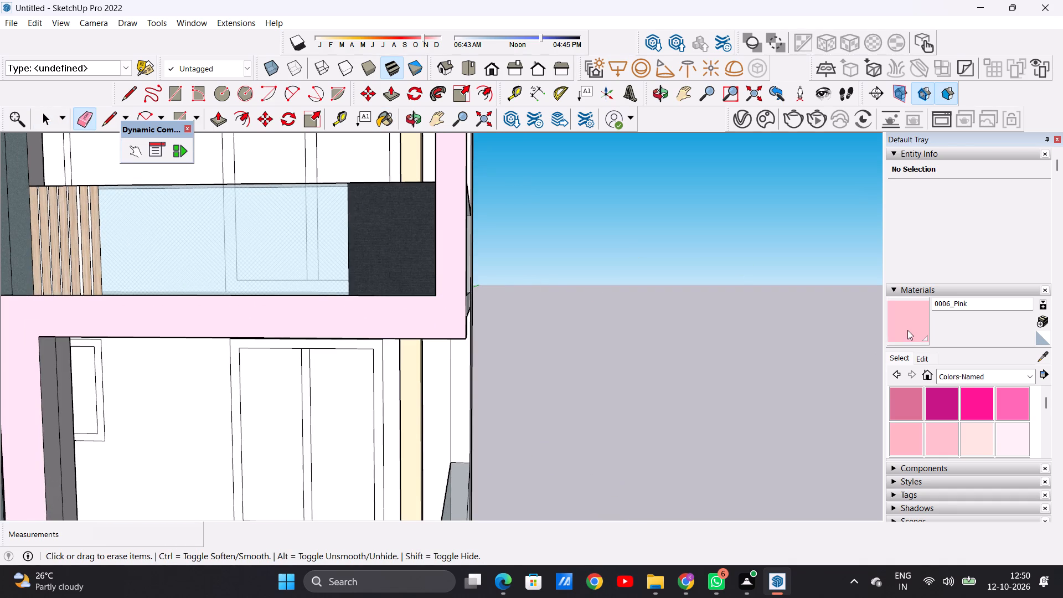
Paint the upper frame post's outer side, the middle beam's end and the middle balcony's side slab edge with 0006_Pink.
left_click(906, 328)
scroll(695, 352, "down", 11)
middle_click_drag(653, 338, 429, 389)
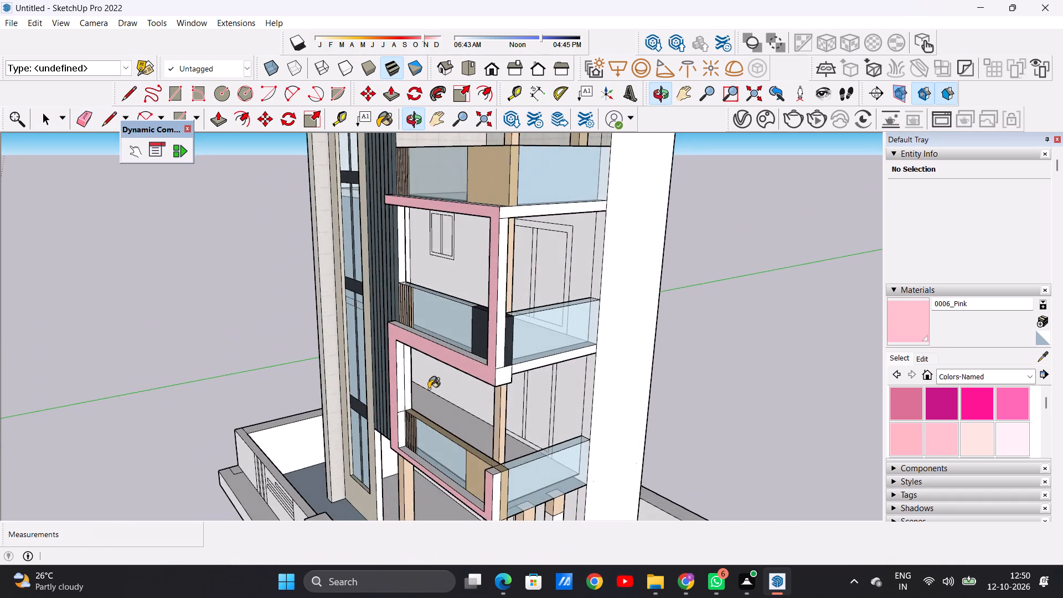
scroll(509, 350, "up", 6)
left_click(491, 360)
left_click(492, 403)
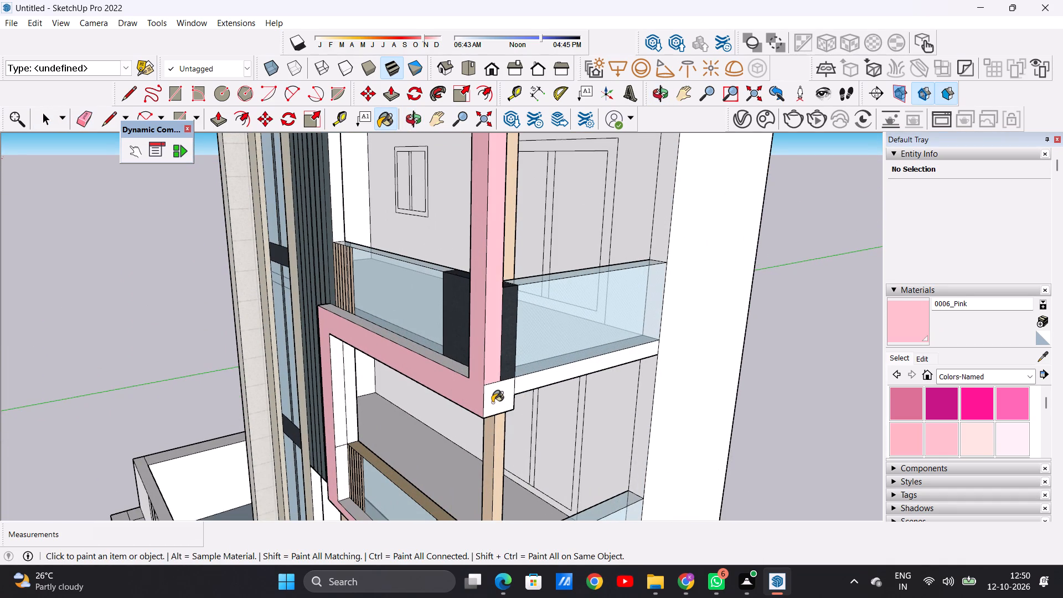
scroll(490, 420, "down", 8)
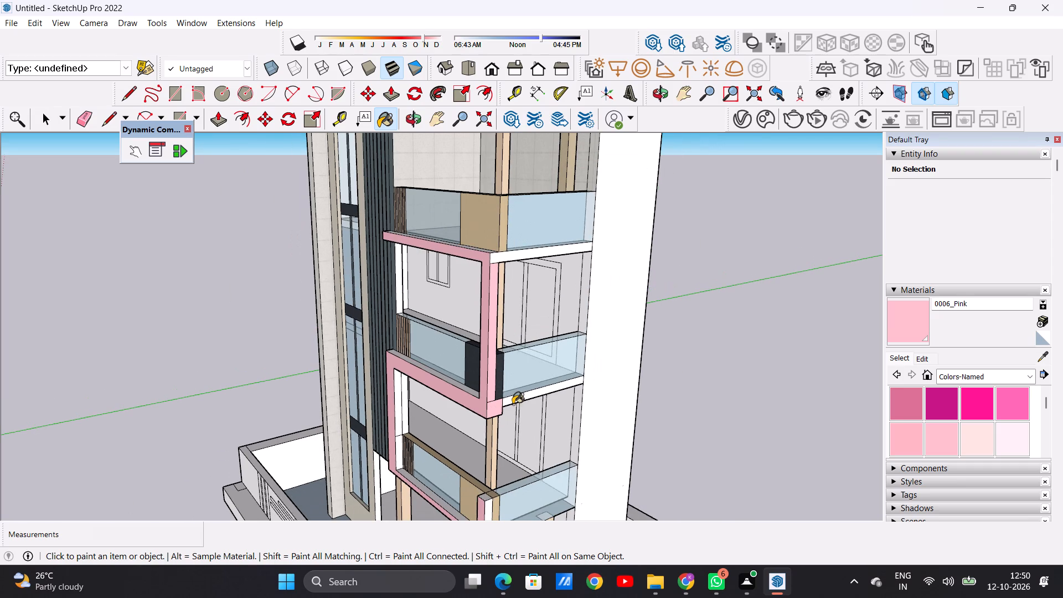
left_click(508, 400)
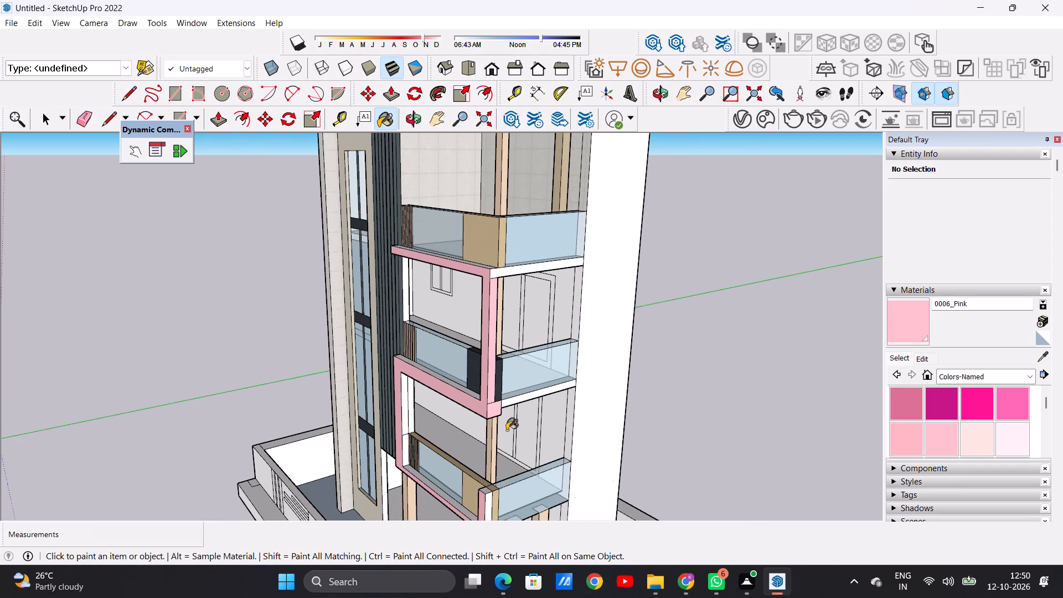
Paint the outer side and top of the short frame post at the lower balcony's corner with 0006_Pink.
scroll(508, 322, "down", 5)
scroll(512, 455, "down", 1)
scroll(512, 455, "up", 17)
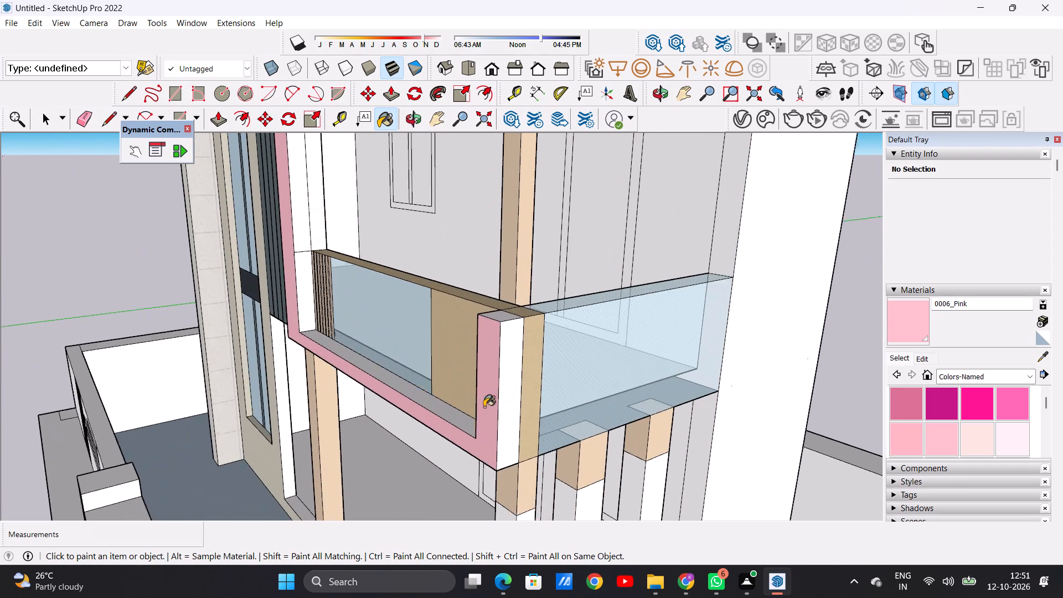
scroll(484, 407, "up", 2)
left_click(512, 375)
left_click(494, 307)
scroll(503, 377, "down", 5)
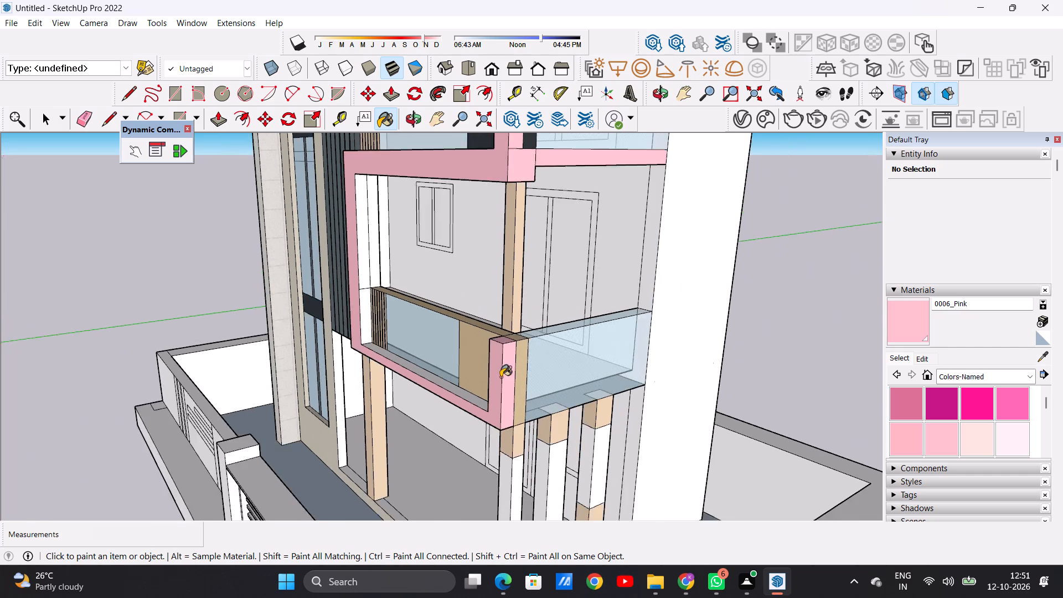
Paint the inner faces of the lower balcony's frame post beside the grooved cladding with 0006_Pink.
scroll(500, 377, "down", 6)
scroll(416, 293, "up", 10)
left_click(370, 306)
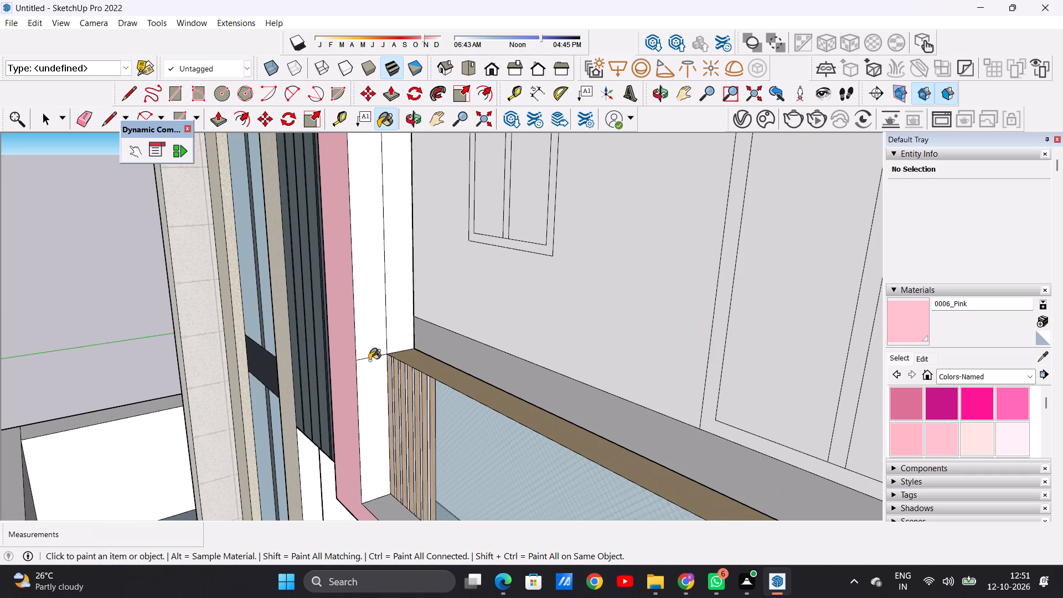
left_click(370, 377)
left_click(396, 313)
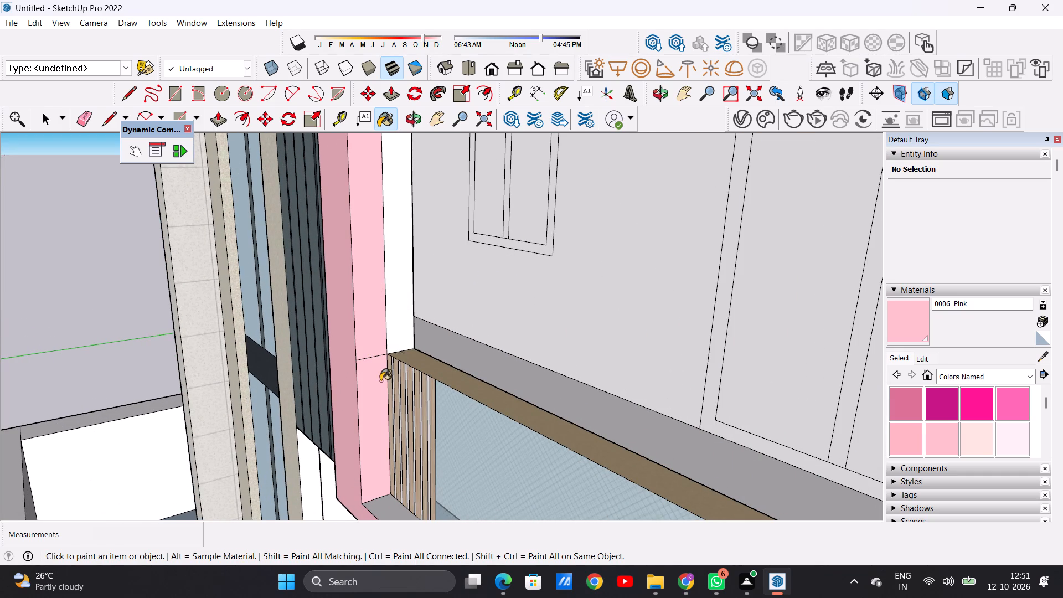
Paint the top faces of the balcony frame's bottom and middle beams with 0006_Pink.
scroll(378, 386, "down", 12)
middle_click_drag(355, 378, 537, 371)
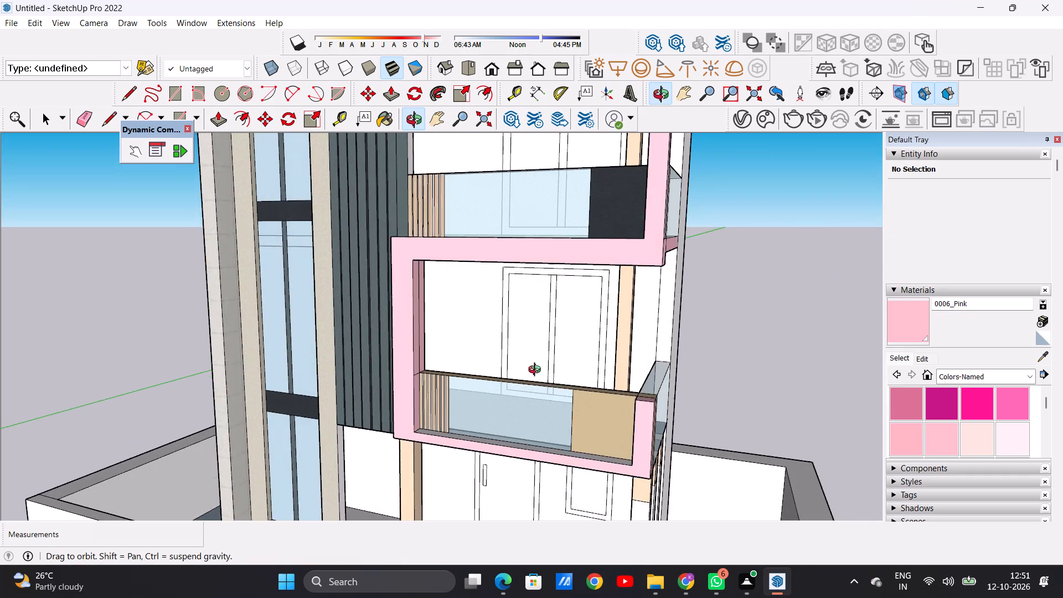
middle_click_drag(537, 371, 593, 472)
scroll(622, 444, "up", 1)
scroll(623, 444, "down", 1)
scroll(624, 444, "up", 4)
left_click(628, 445)
scroll(542, 445, "down", 6)
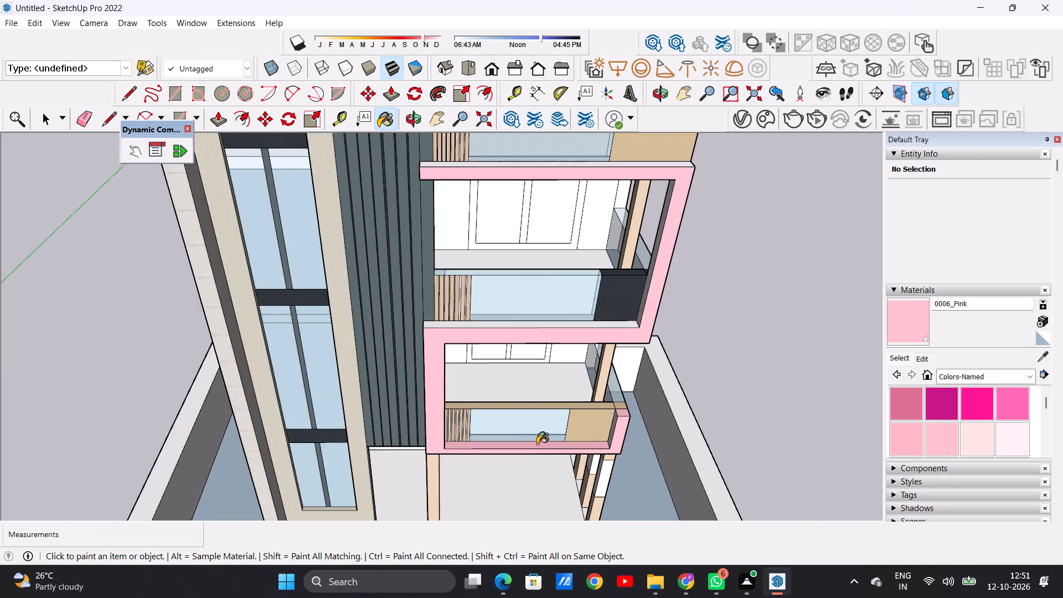
scroll(565, 305, "up", 11)
left_click(555, 343)
Paint the top face of the frame beam below the top balcony's parapet with 0006_Pink.
scroll(518, 362, "down", 5)
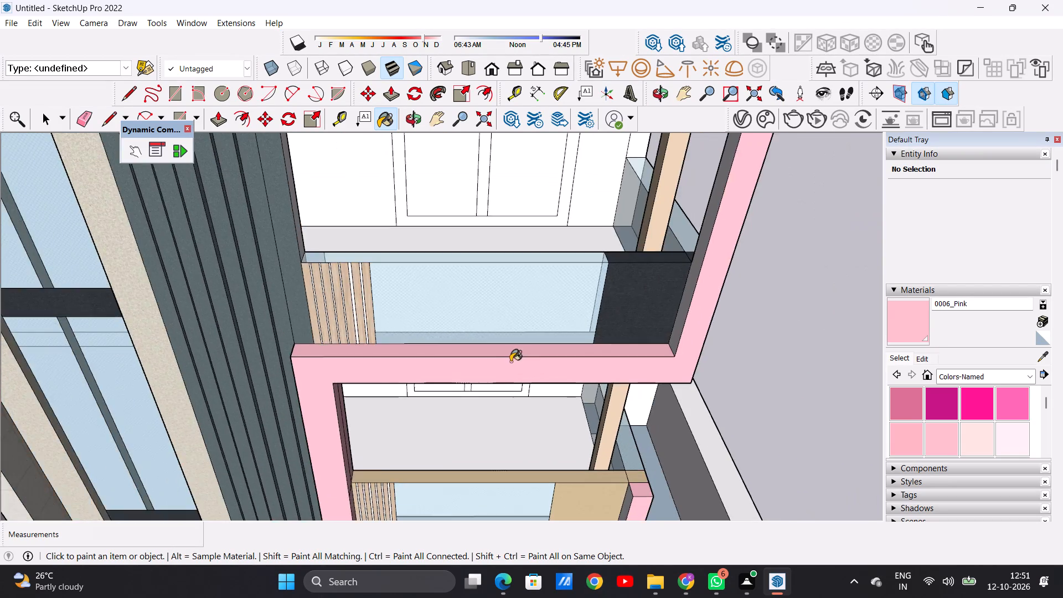
scroll(510, 362, "down", 15)
middle_click_drag(492, 386, 489, 265)
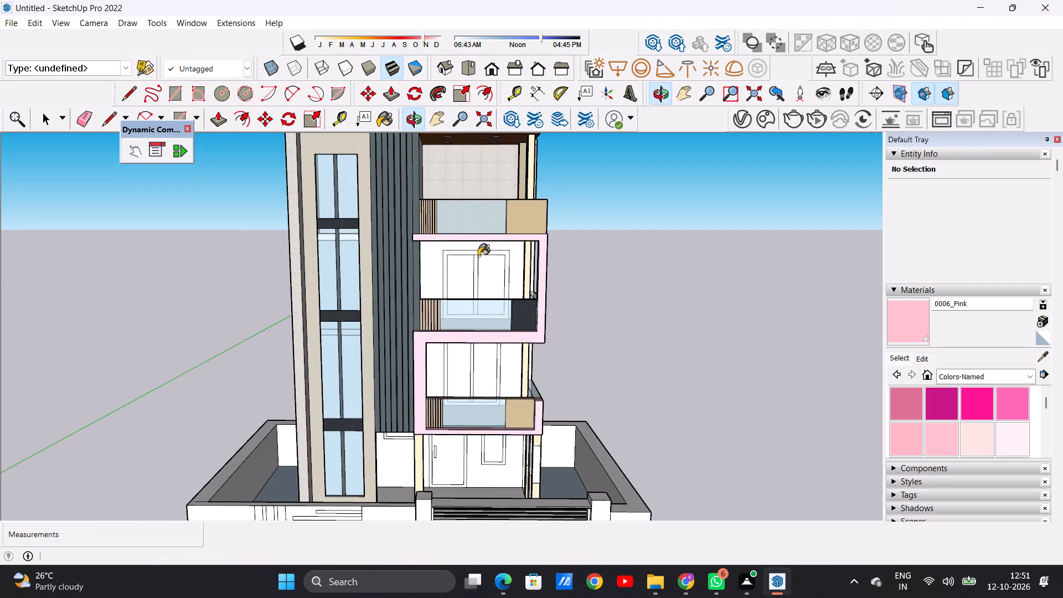
scroll(476, 253, "up", 7)
middle_click_drag(494, 278, 493, 178)
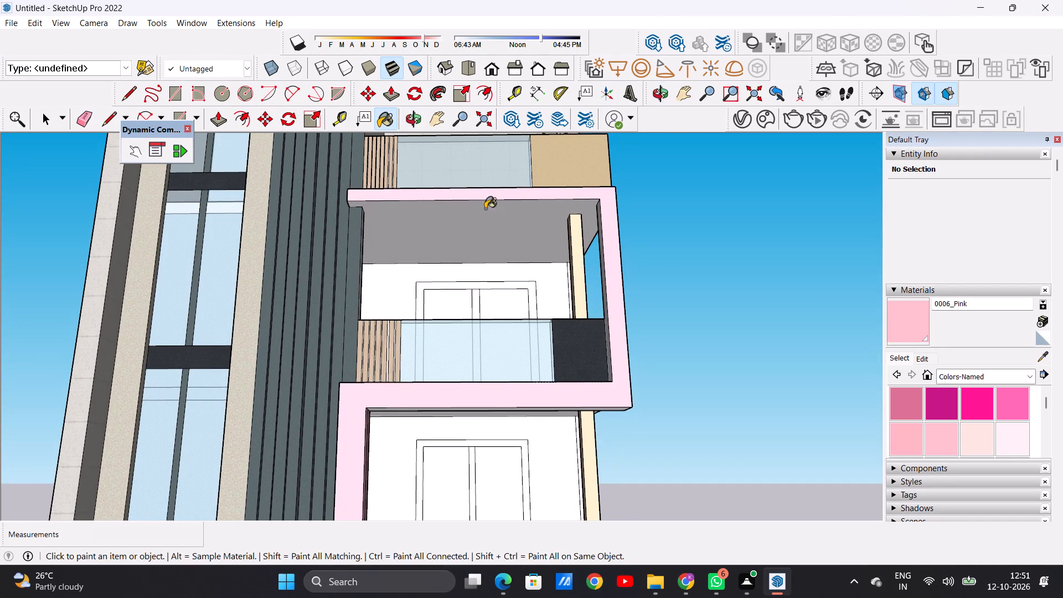
middle_click_drag(485, 214, 345, 475)
scroll(516, 396, "up", 7)
left_click(548, 365)
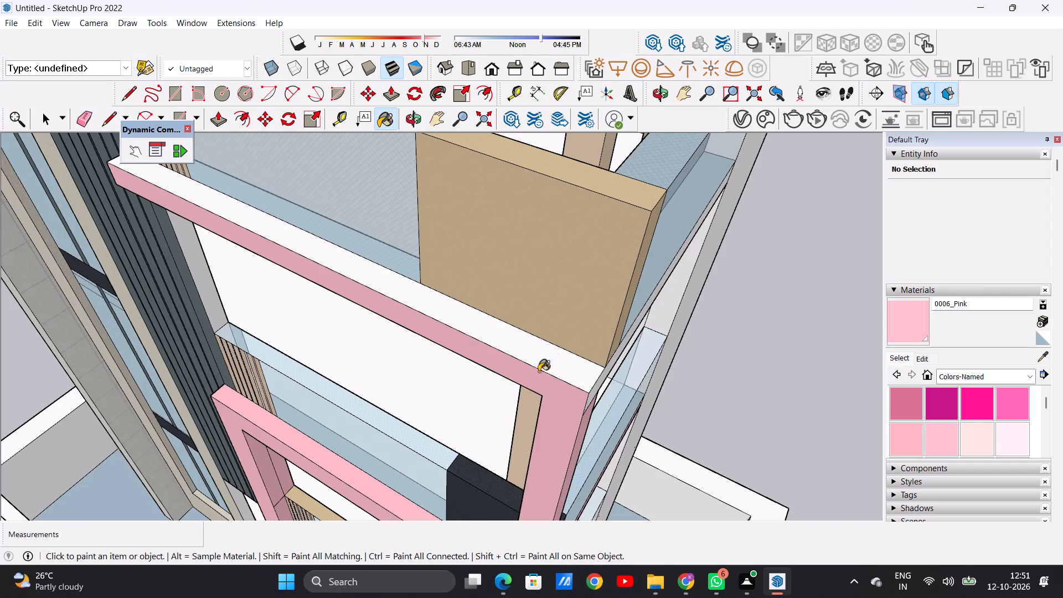
Paint the inner face of the frame's outer post beside the middle balcony's dark parapet corner with 0006_Pink.
scroll(533, 372, "down", 14)
middle_click_drag(469, 395, 621, 179)
scroll(609, 228, "up", 7)
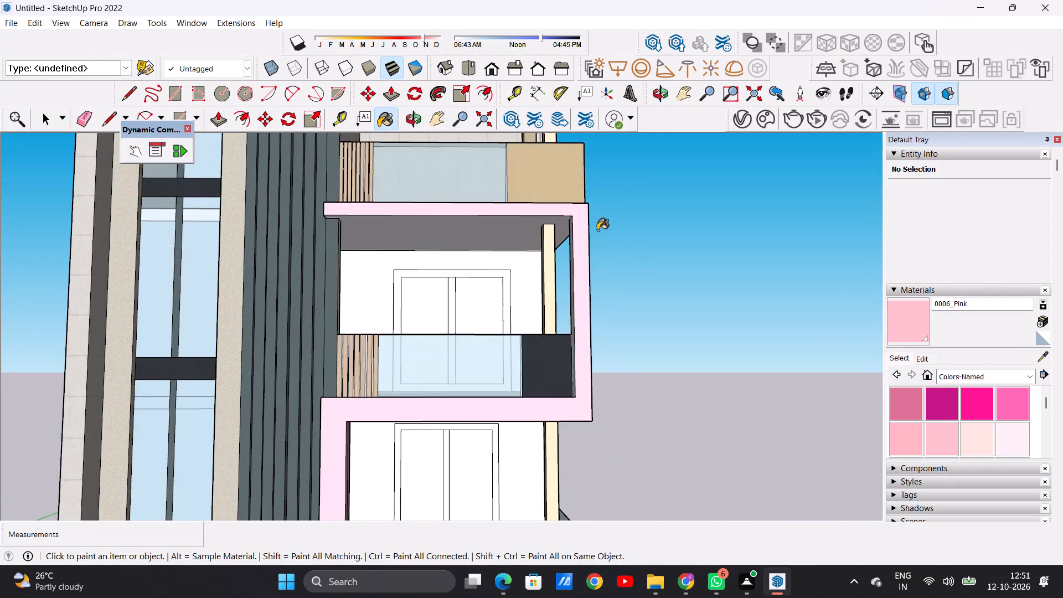
middle_click_drag(552, 283, 536, 361)
scroll(518, 357, "down", 5)
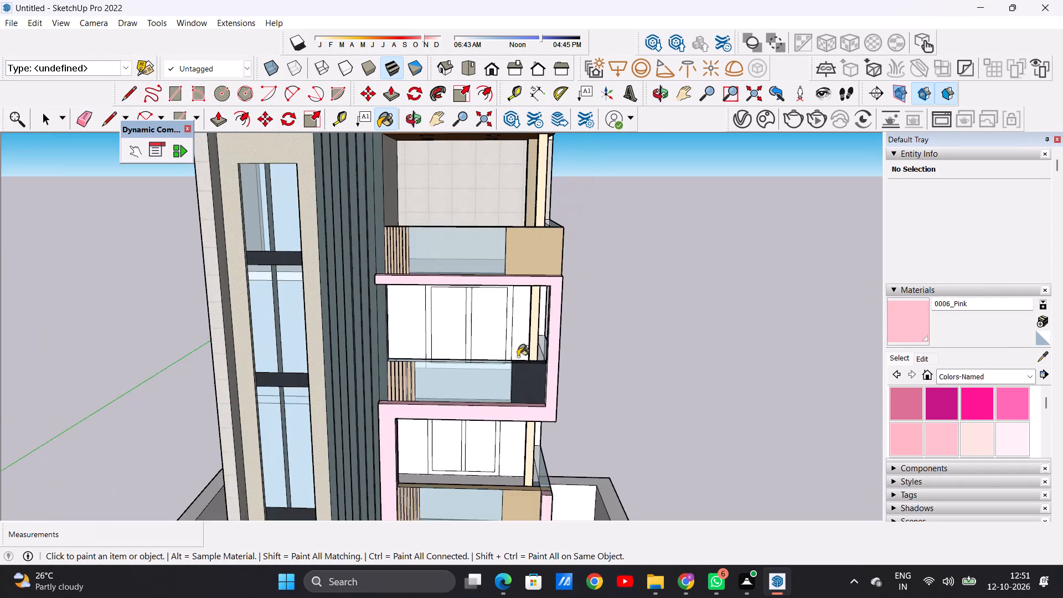
middle_click_drag(492, 389, 654, 388)
scroll(558, 366, "up", 4)
scroll(558, 366, "down", 1)
scroll(558, 366, "up", 10)
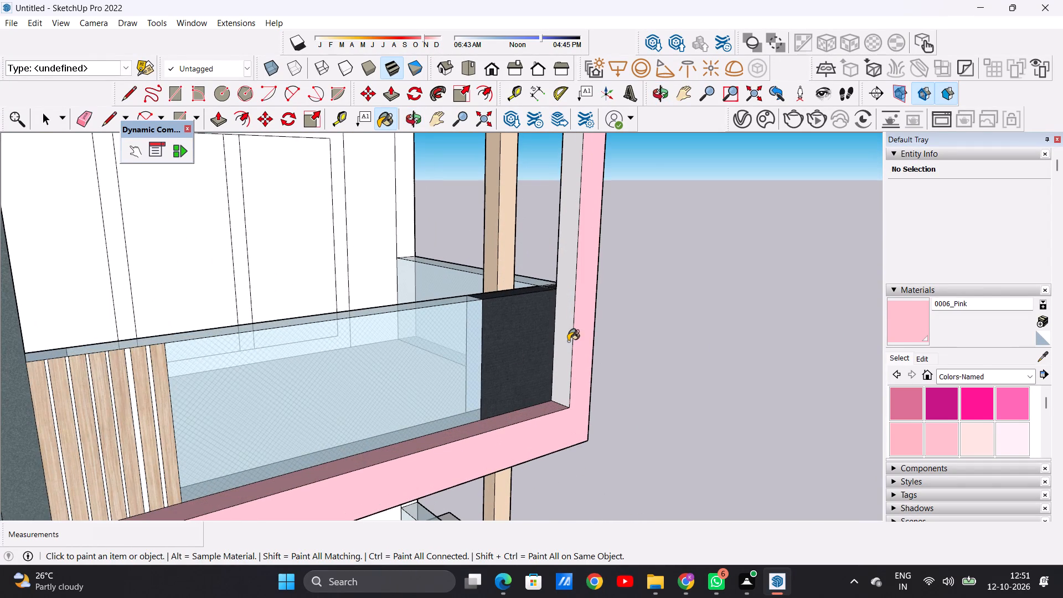
left_click(556, 344)
Paint the top beam's end and the lower frame post's outer side next to the grooved cladding with 0006_Pink.
scroll(561, 367, "down", 19)
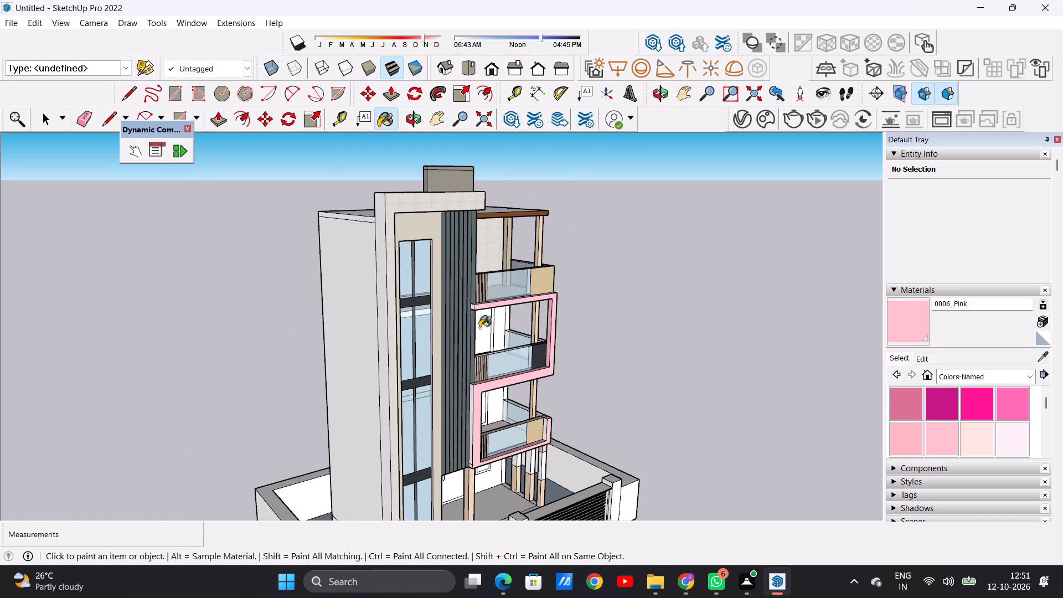
scroll(468, 319, "up", 20)
scroll(468, 319, "up", 2)
left_click(512, 290)
scroll(484, 271, "down", 5)
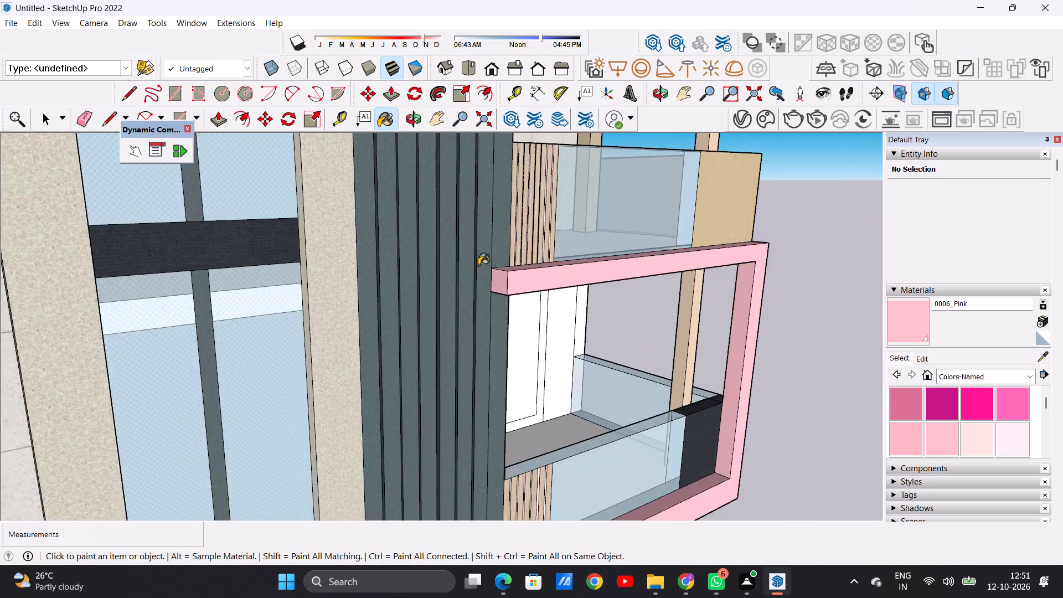
scroll(478, 265, "down", 13)
scroll(481, 425, "up", 1)
scroll(484, 421, "down", 1)
scroll(486, 419, "up", 1)
scroll(486, 419, "down", 1)
scroll(486, 419, "up", 17)
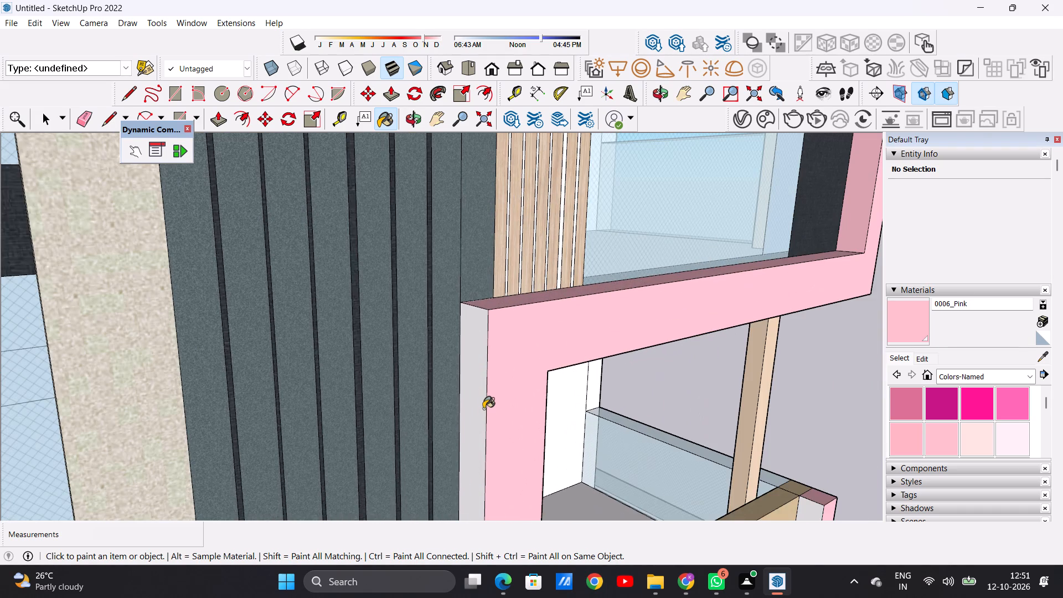
left_click(474, 396)
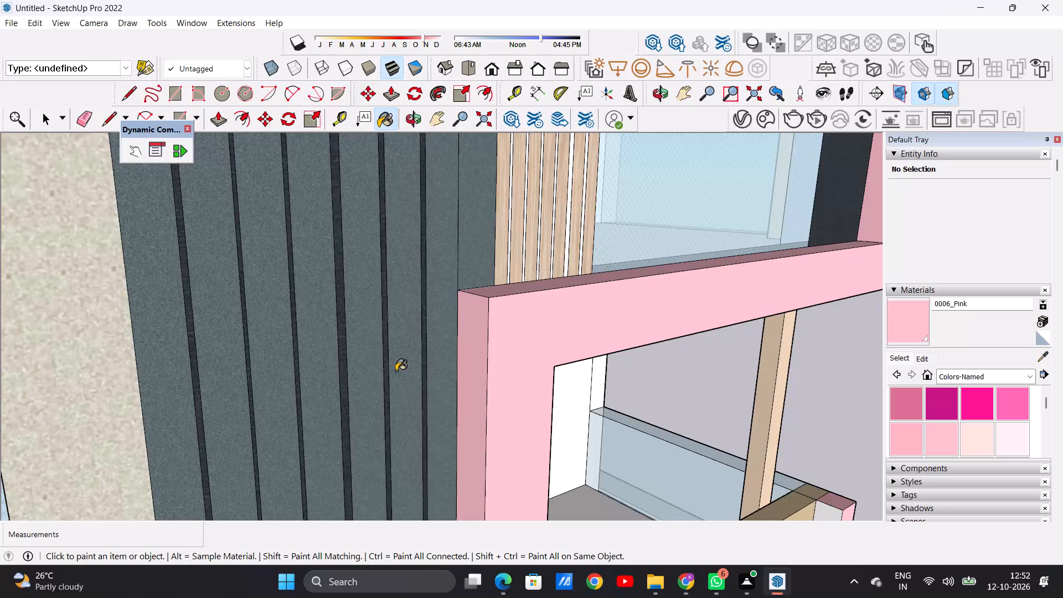
Paint the inner face of the frame's short end post beside the bottom balcony's tan parapet corner with 0006_Pink.
scroll(362, 359, "down", 20)
scroll(362, 359, "down", 5)
scroll(481, 381, "up", 6)
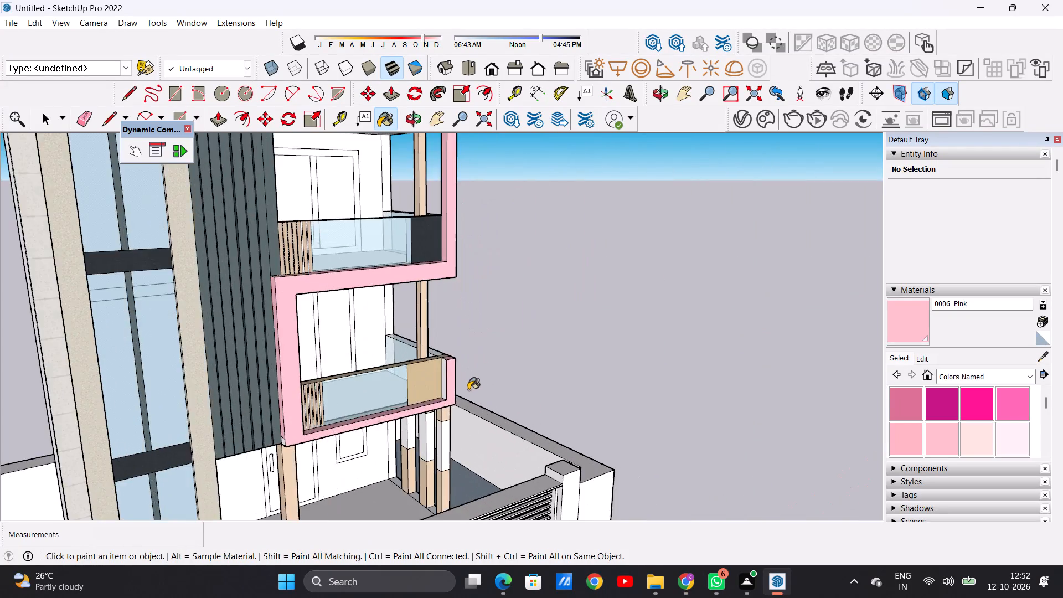
scroll(468, 390, "up", 5)
scroll(447, 364, "down", 1)
scroll(447, 364, "up", 5)
scroll(438, 369, "down", 1)
scroll(440, 369, "up", 5)
left_click(439, 377)
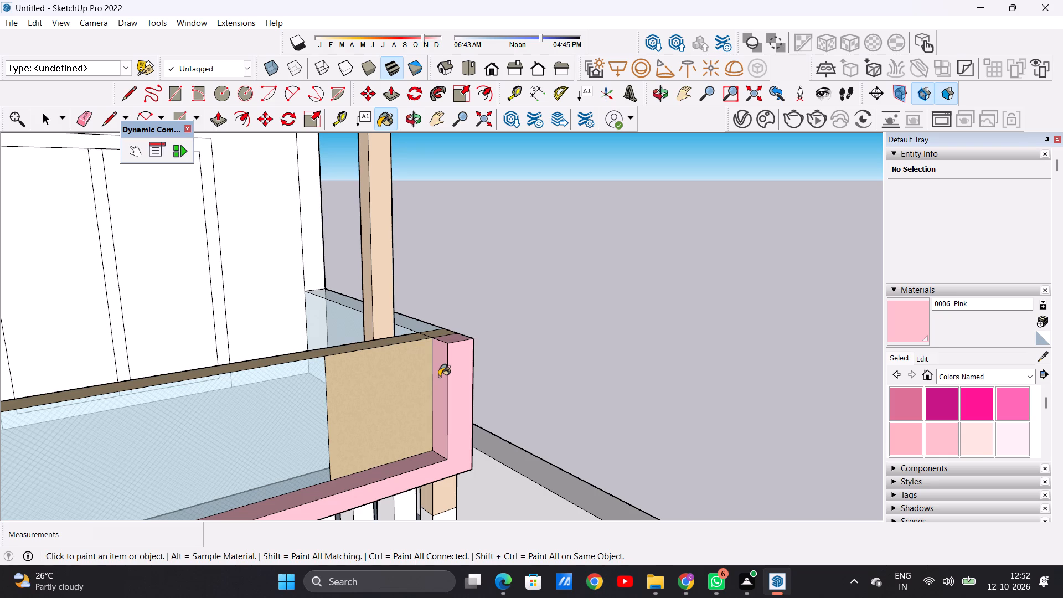
Paint the outer side face of the slab edge at the frame's upper corner, below the top balcony, with 0006_Pink.
scroll(439, 377, "down", 15)
middle_click_drag(466, 368, 241, 360)
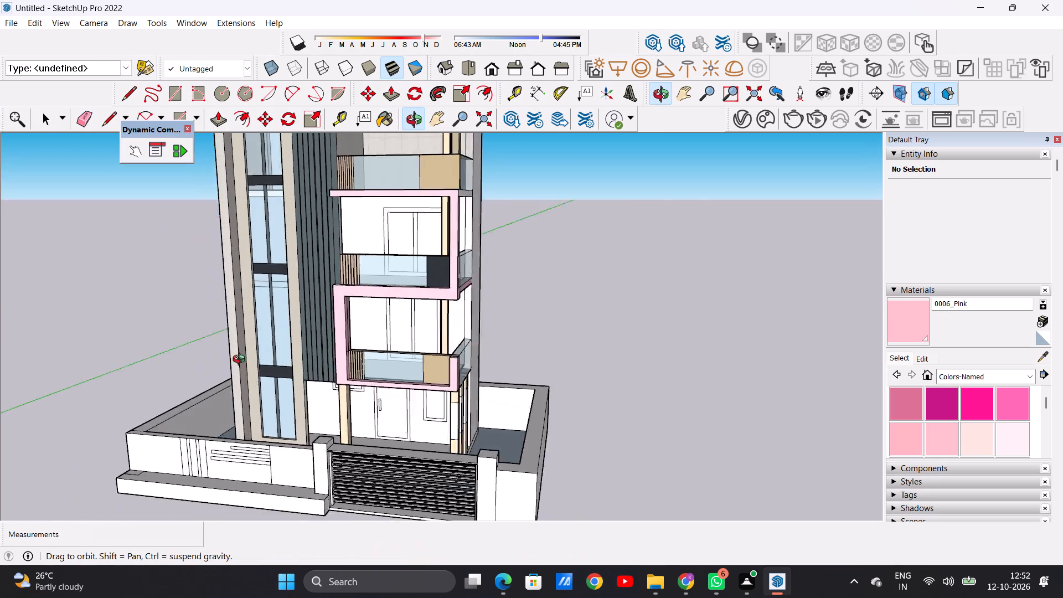
middle_click_drag(241, 360, 125, 365)
scroll(421, 376, "down", 2)
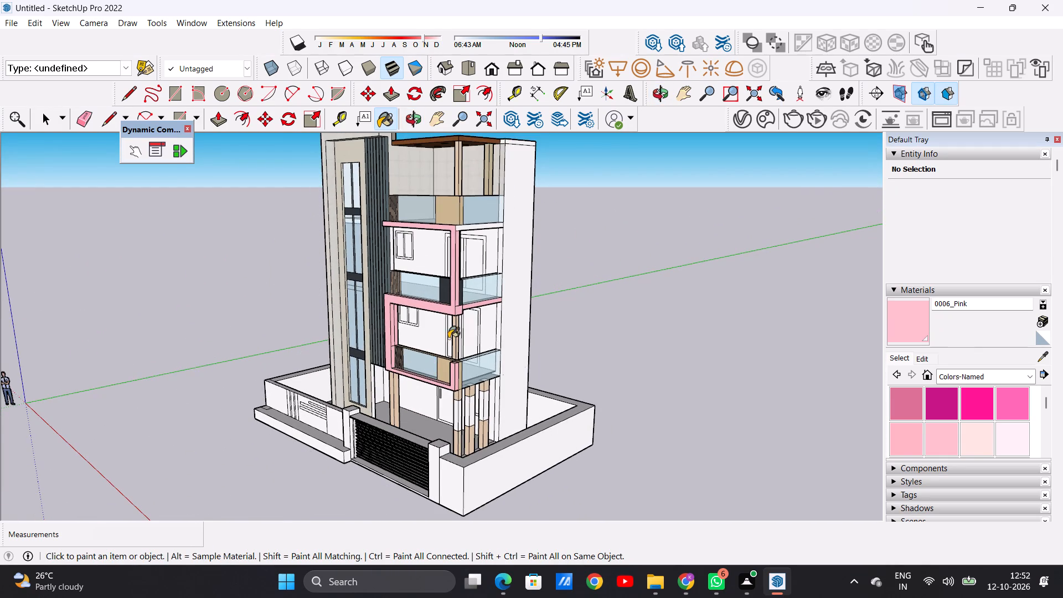
scroll(448, 322, "up", 8)
middle_click_drag(446, 321, 499, 411)
scroll(493, 381, "down", 8)
scroll(507, 285, "up", 5)
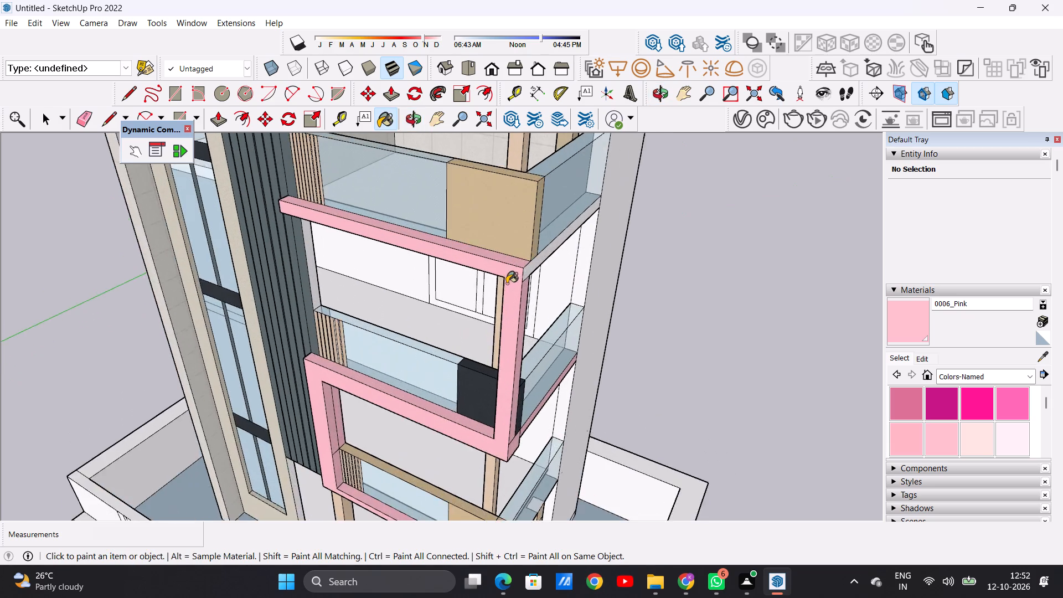
scroll(507, 283, "up", 12)
left_click(539, 269)
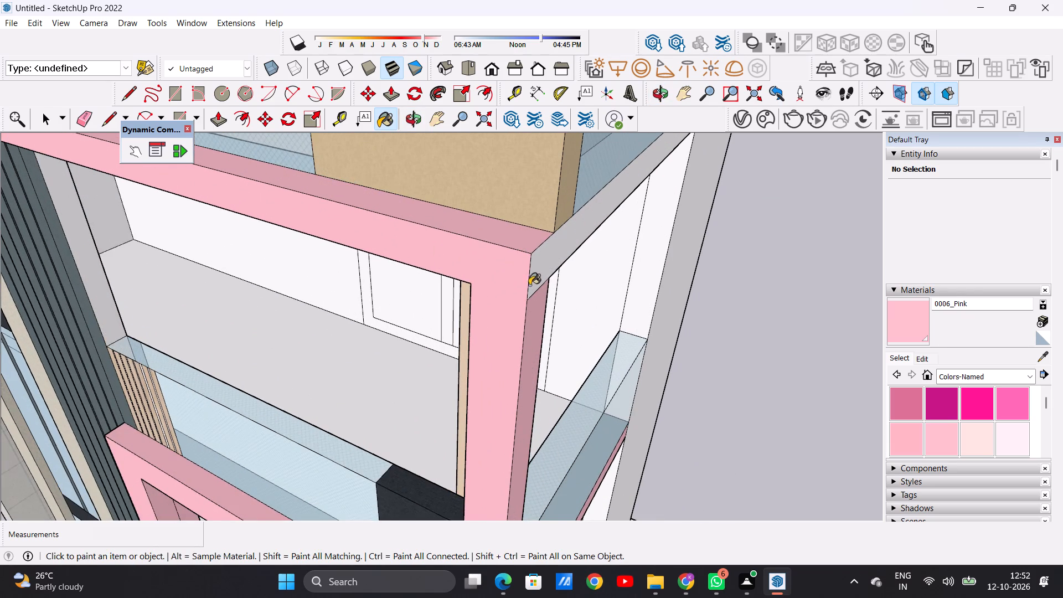
Paint the underside of the frame's bottom beam, including its separate outer corner section, with 0006_Pink.
scroll(499, 327, "down", 20)
scroll(499, 327, "down", 1)
middle_click_drag(405, 292, 649, 270)
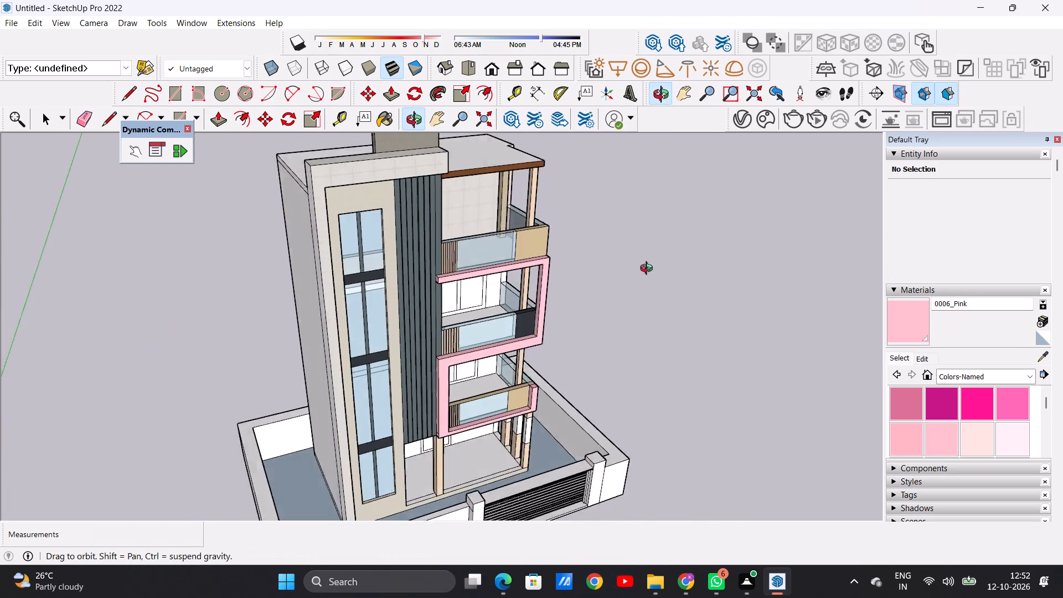
middle_click_drag(649, 270, 544, 234)
middle_click_drag(510, 434, 507, 266)
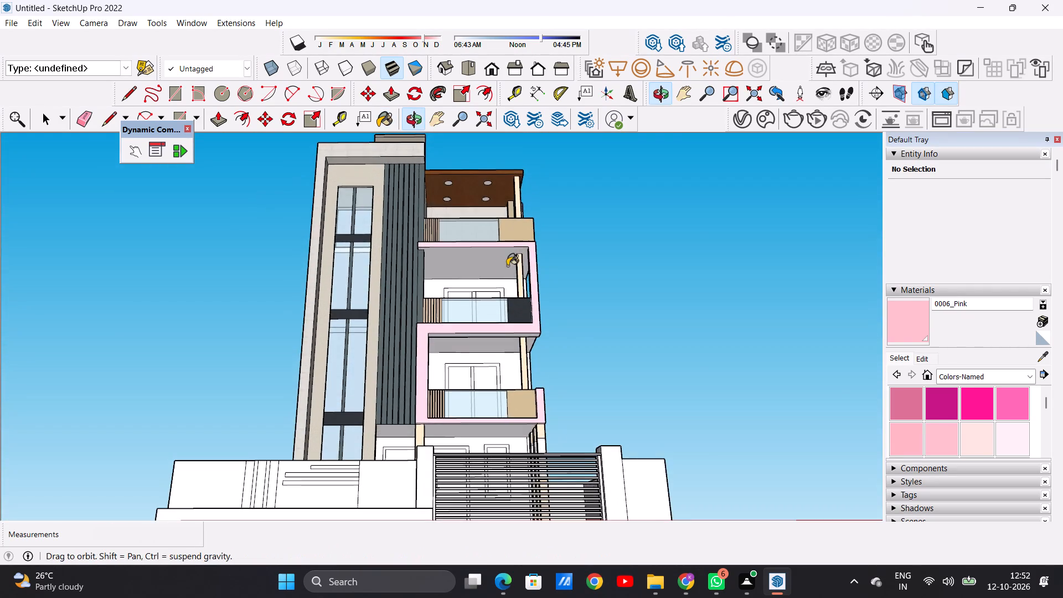
scroll(497, 420, "up", 6)
middle_click_drag(479, 432, 473, 393)
scroll(488, 405, "up", 10)
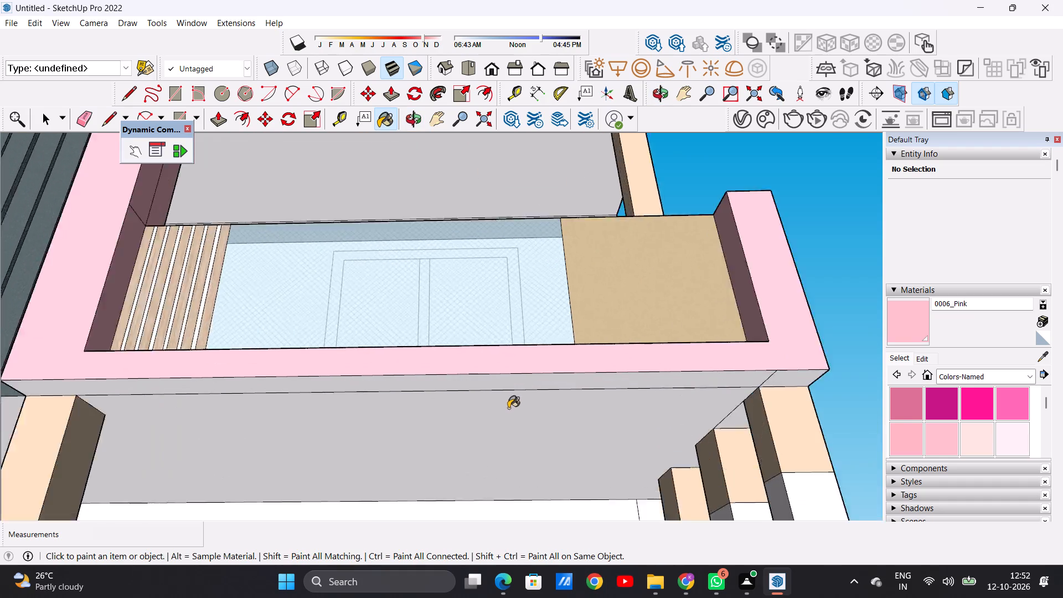
scroll(508, 408, "up", 4)
left_click(498, 368)
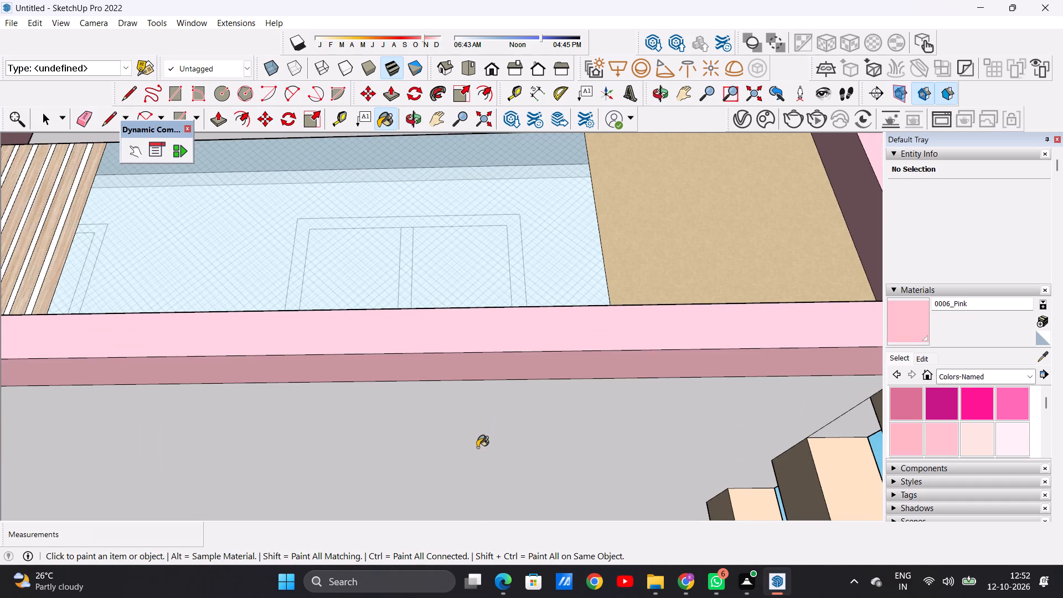
scroll(477, 467, "down", 9)
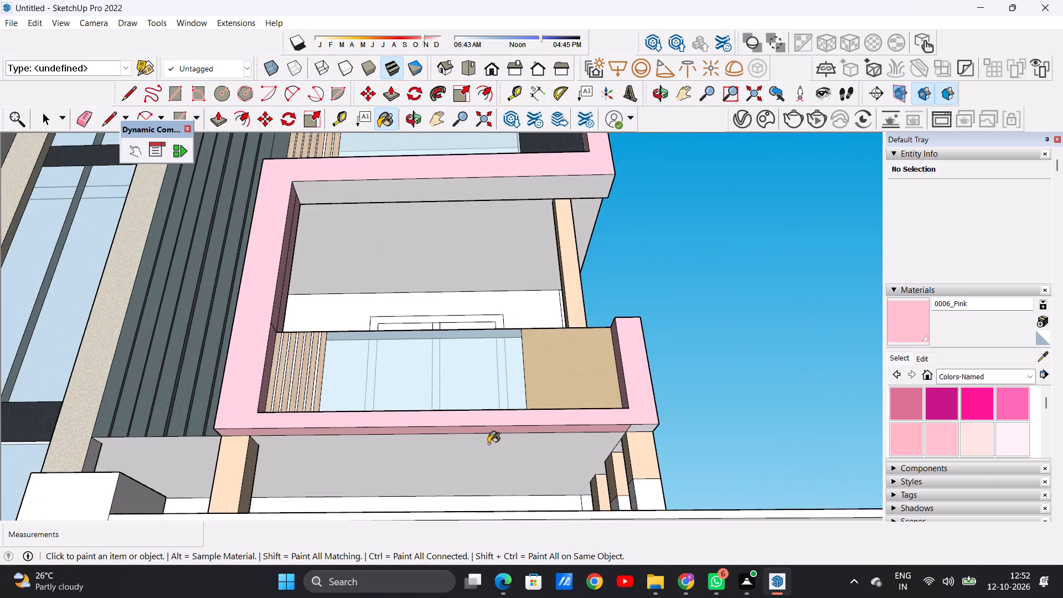
scroll(488, 444, "down", 3)
scroll(586, 445, "up", 20)
left_click(614, 395)
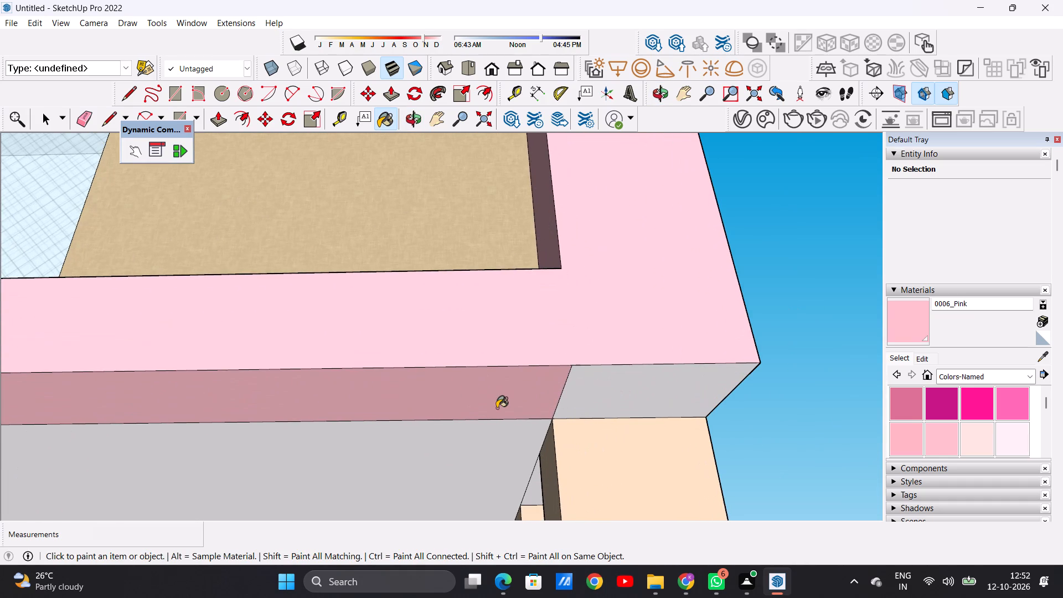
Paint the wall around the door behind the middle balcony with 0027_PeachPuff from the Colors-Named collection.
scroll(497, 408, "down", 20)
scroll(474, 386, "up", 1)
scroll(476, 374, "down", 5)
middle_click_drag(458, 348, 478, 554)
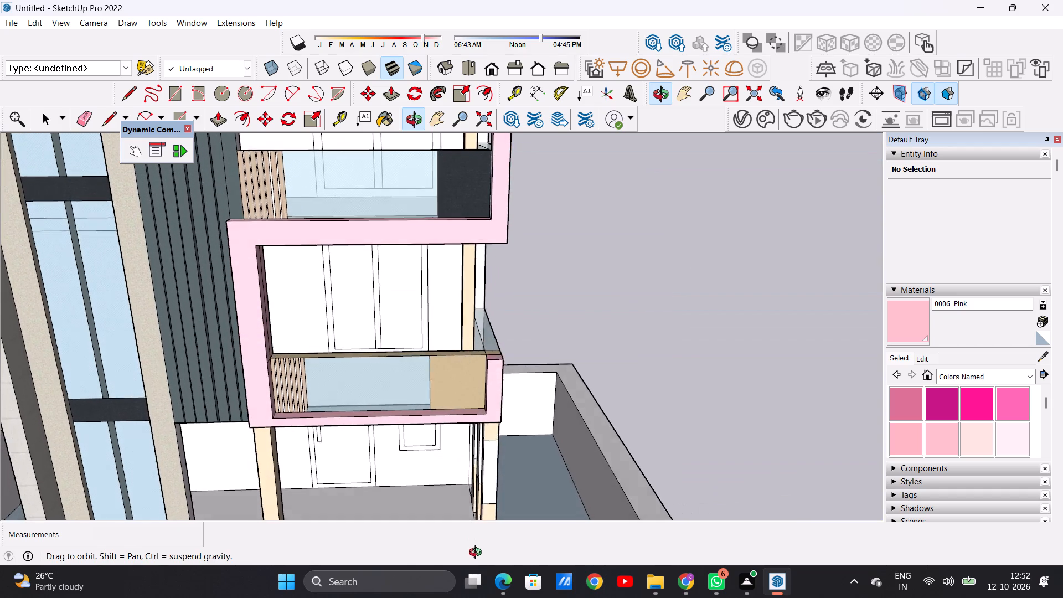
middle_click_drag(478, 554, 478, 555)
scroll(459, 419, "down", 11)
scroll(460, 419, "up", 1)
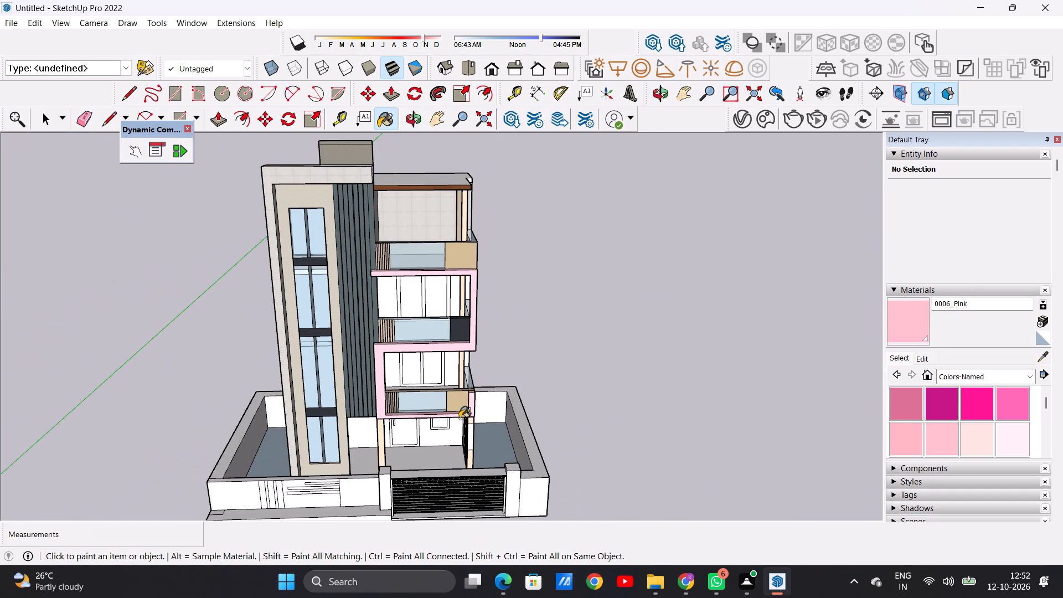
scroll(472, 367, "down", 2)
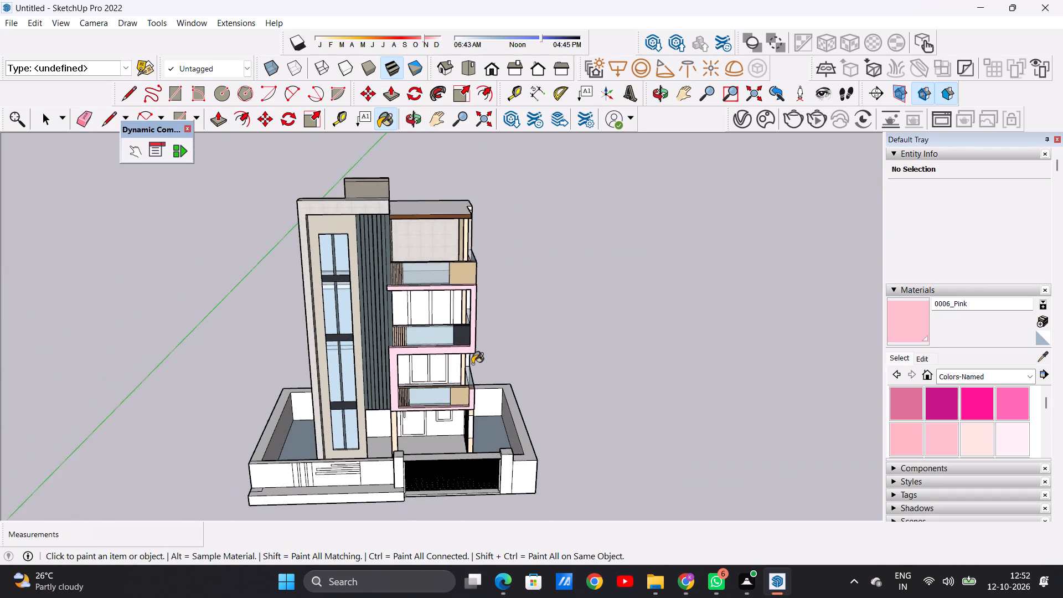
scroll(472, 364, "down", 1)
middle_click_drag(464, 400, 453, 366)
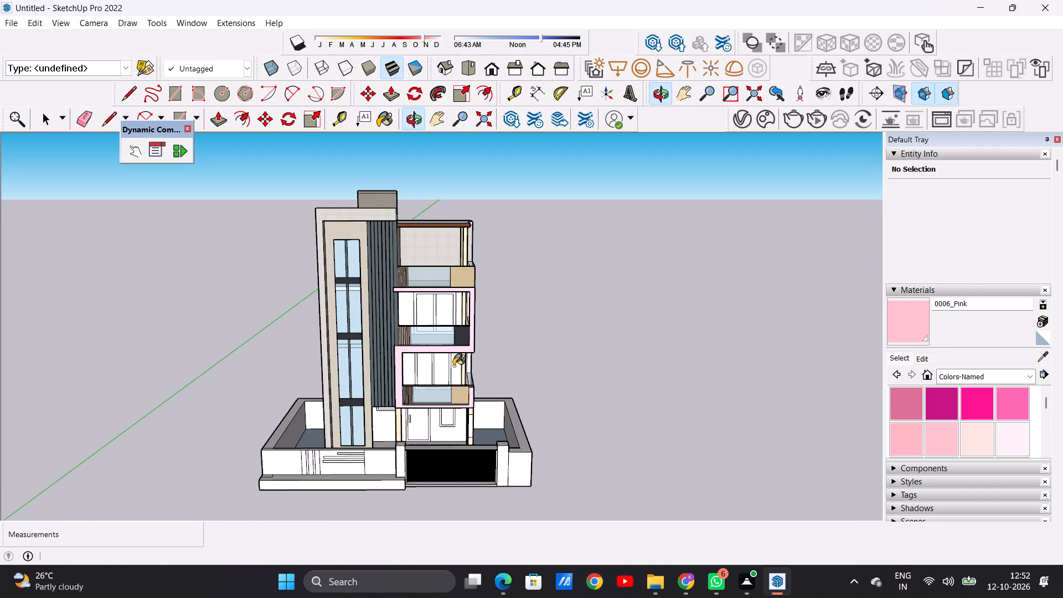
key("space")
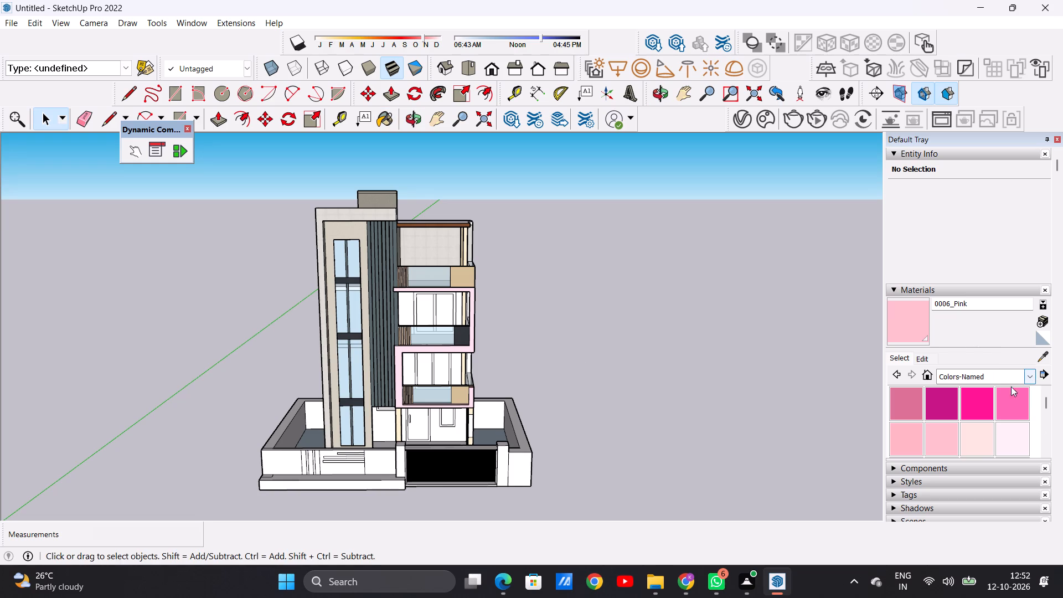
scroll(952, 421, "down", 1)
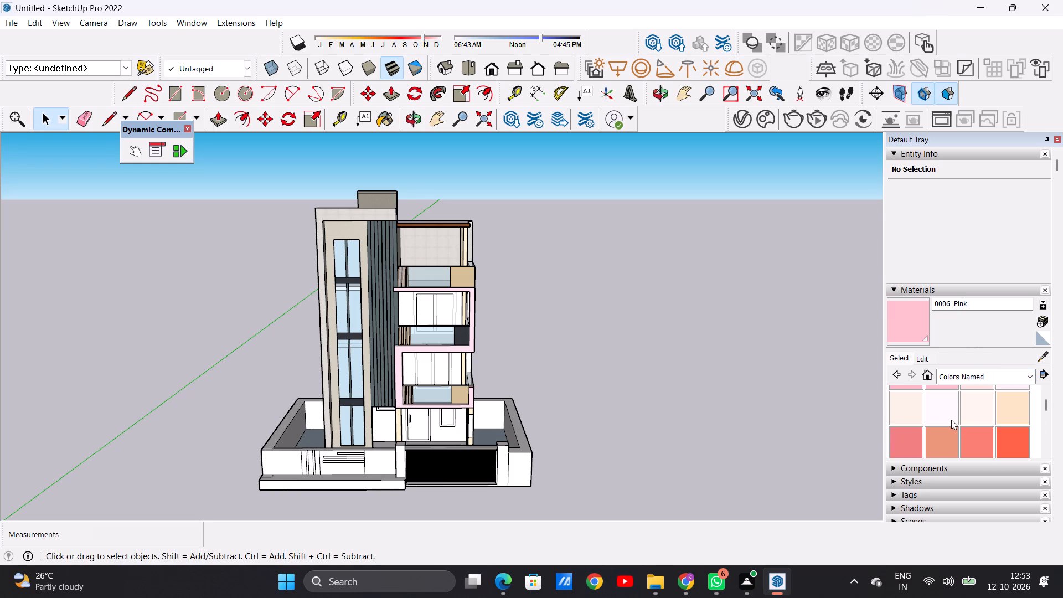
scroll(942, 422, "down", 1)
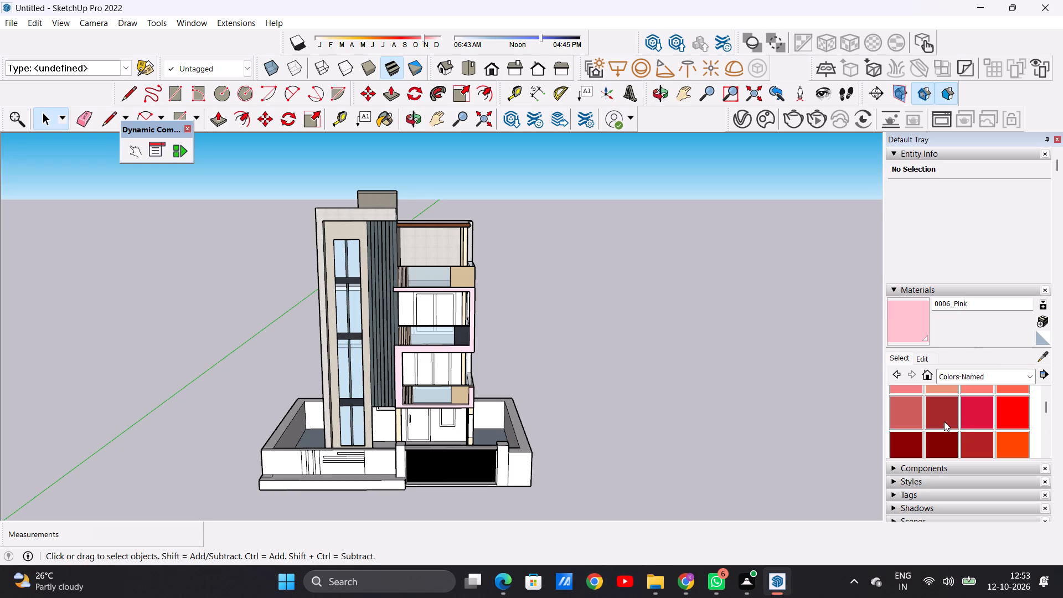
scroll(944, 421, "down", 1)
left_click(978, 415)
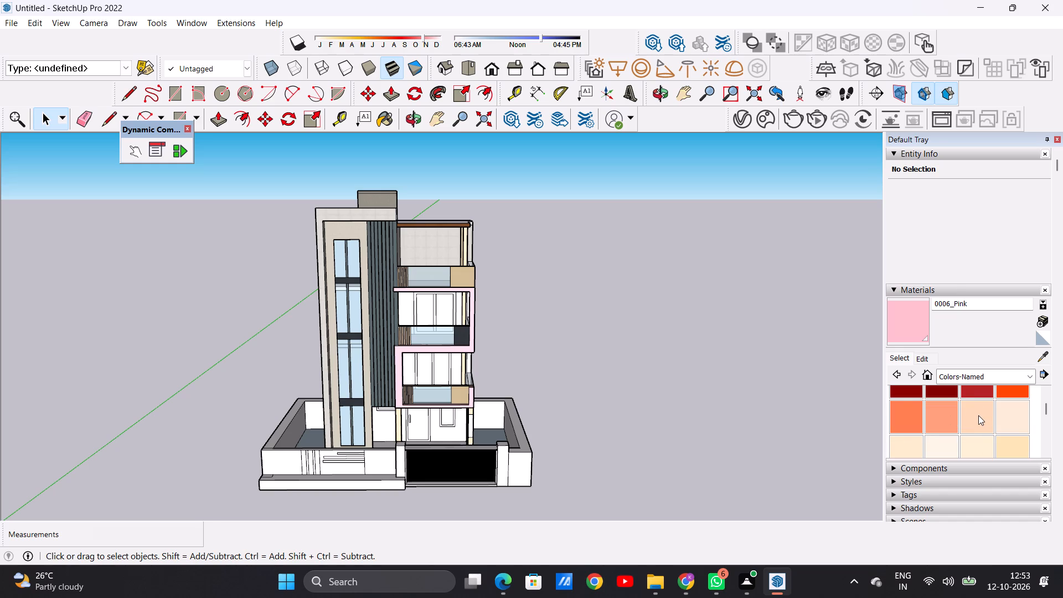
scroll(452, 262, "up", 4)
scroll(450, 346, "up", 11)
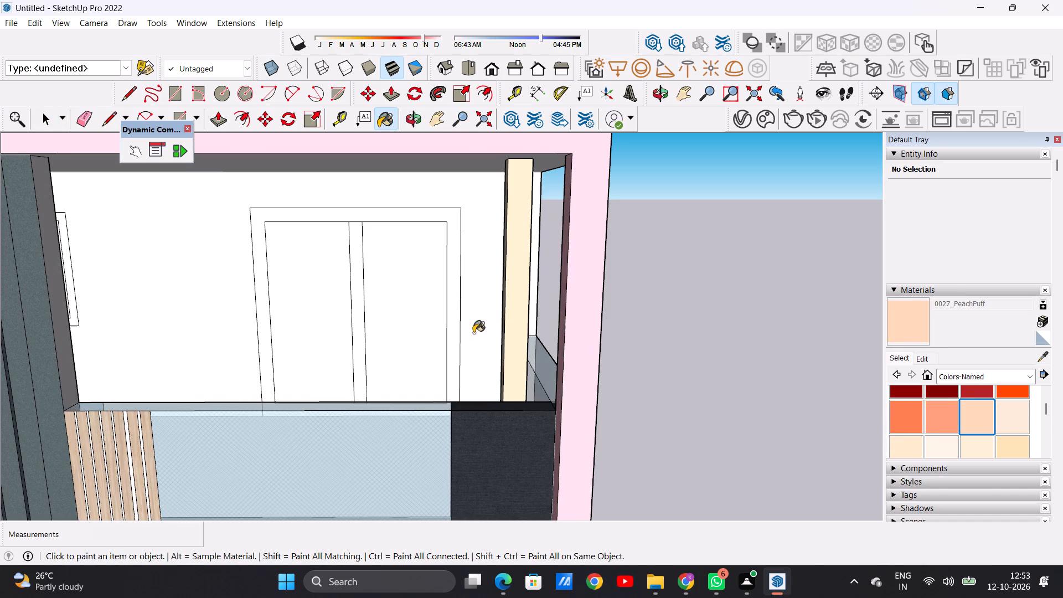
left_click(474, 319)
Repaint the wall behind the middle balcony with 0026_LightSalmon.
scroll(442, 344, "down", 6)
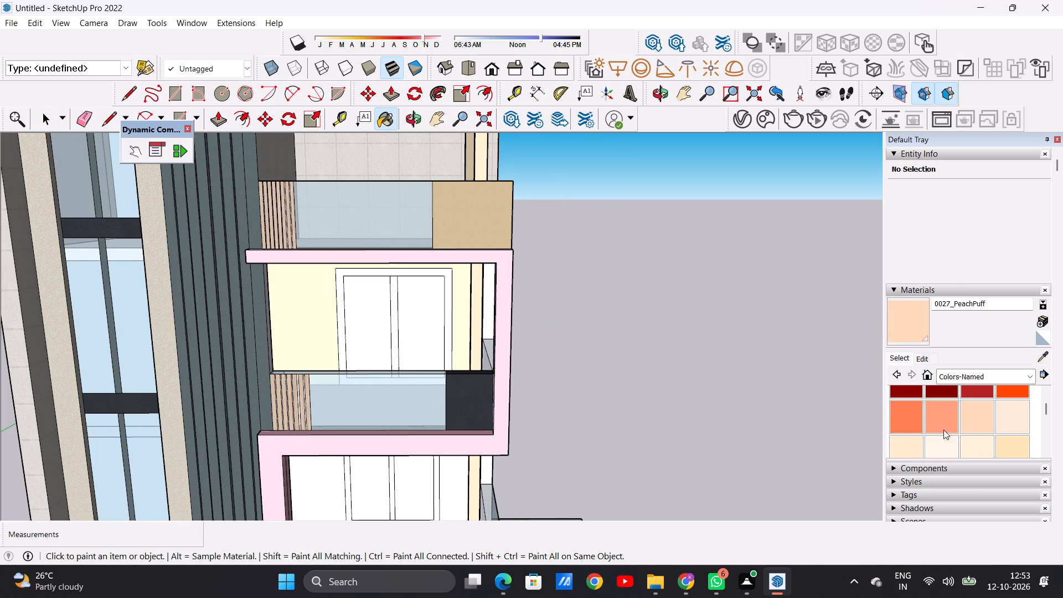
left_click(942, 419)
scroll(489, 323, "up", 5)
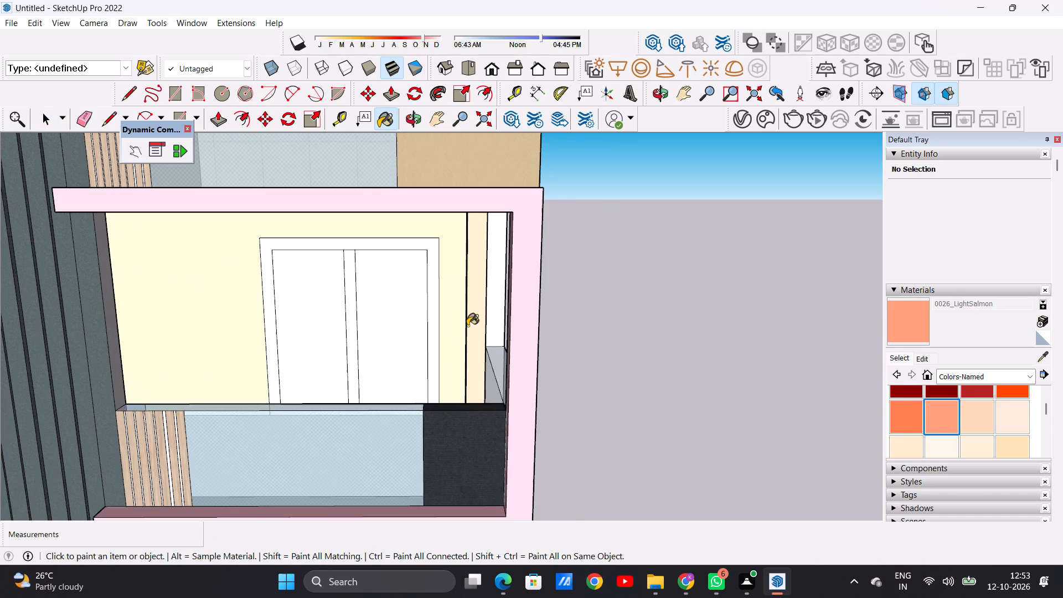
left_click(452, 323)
Examine the middle balcony's wall colour from the front and side, and look at the 0026_LightSalmon colour settings.
scroll(448, 340, "down", 3)
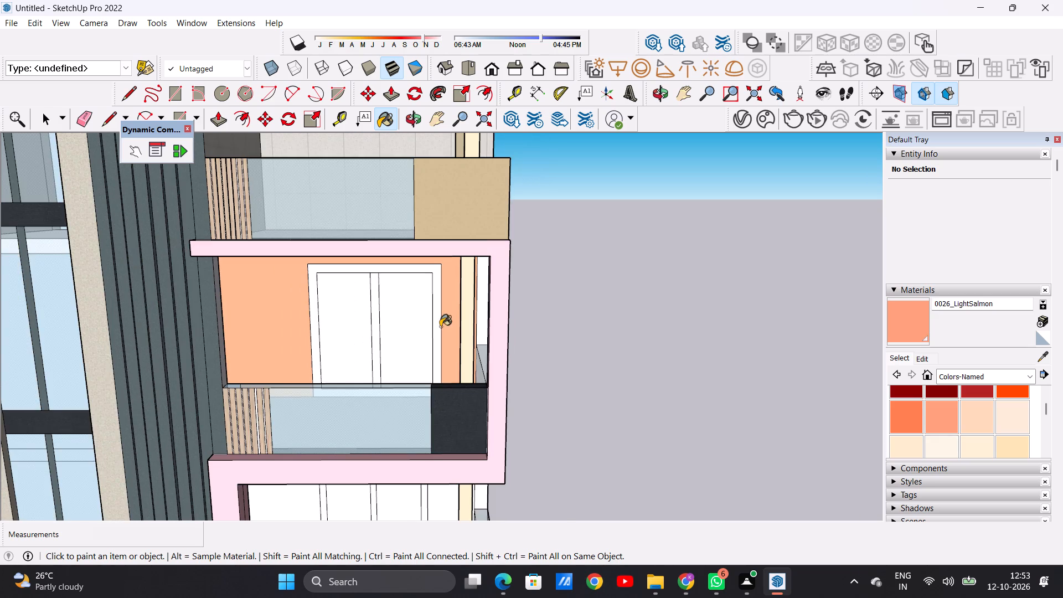
scroll(437, 315, "down", 5)
scroll(422, 311, "up", 12)
middle_click_drag(466, 328, 202, 333)
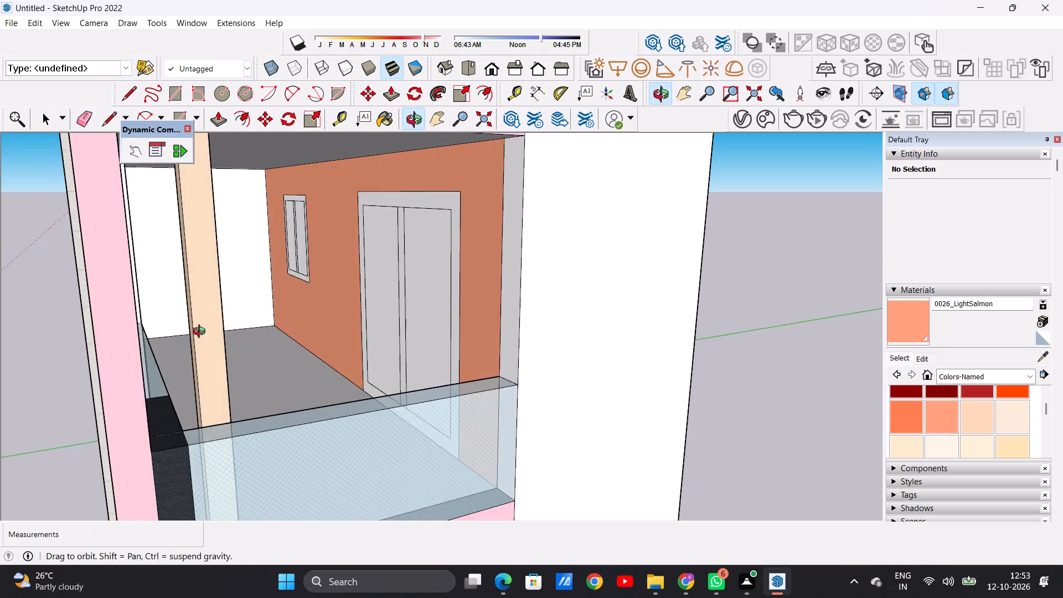
middle_click_drag(202, 333, 411, 348)
scroll(449, 318, "up", 1)
scroll(449, 318, "down", 2)
scroll(449, 318, "up", 1)
scroll(449, 318, "down", 20)
scroll(477, 272, "up", 1)
scroll(477, 272, "down", 3)
left_click(918, 359)
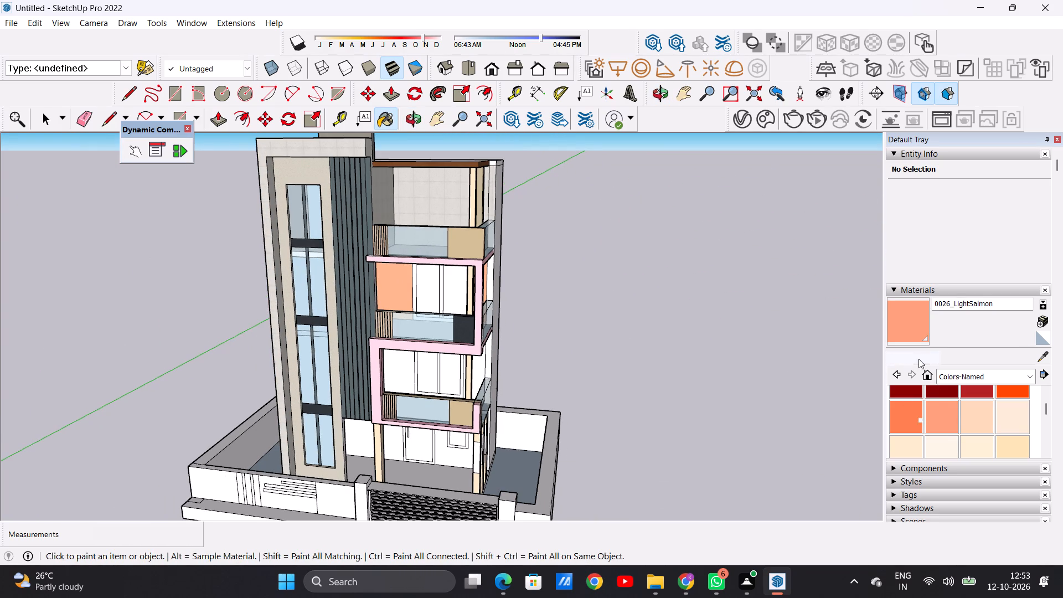
left_click(956, 403)
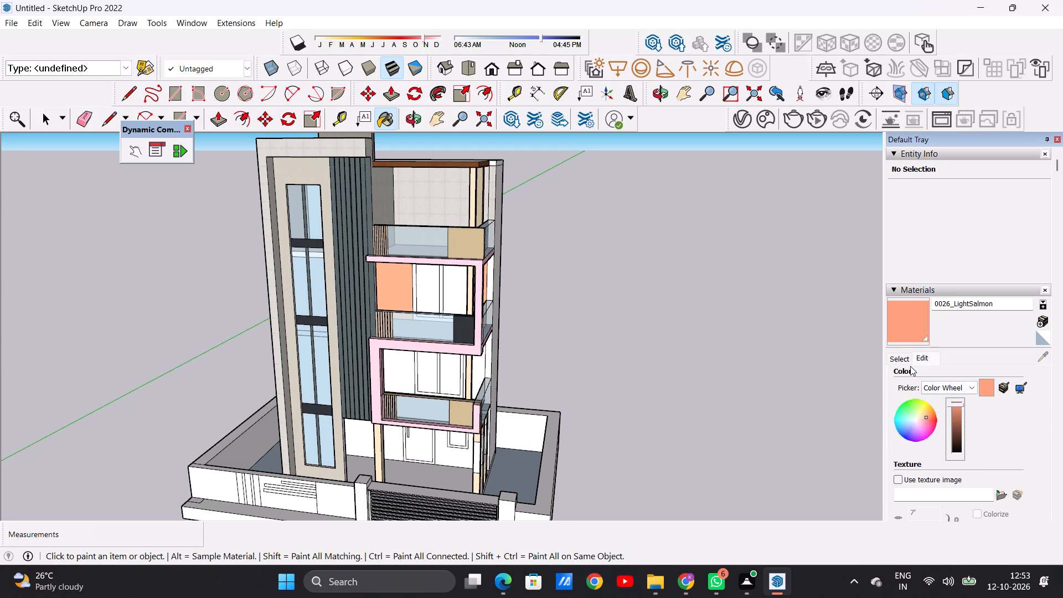
left_click(904, 362)
Repaint the wall behind the middle balcony with Color B02 from the Colors collection.
scroll(950, 416, "down", 1)
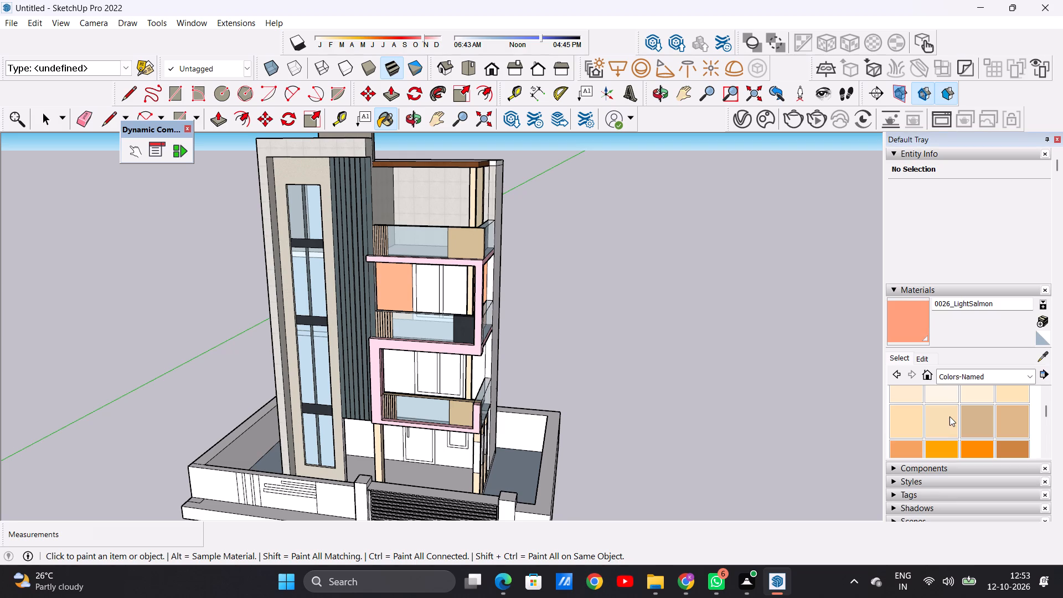
left_click(1031, 378)
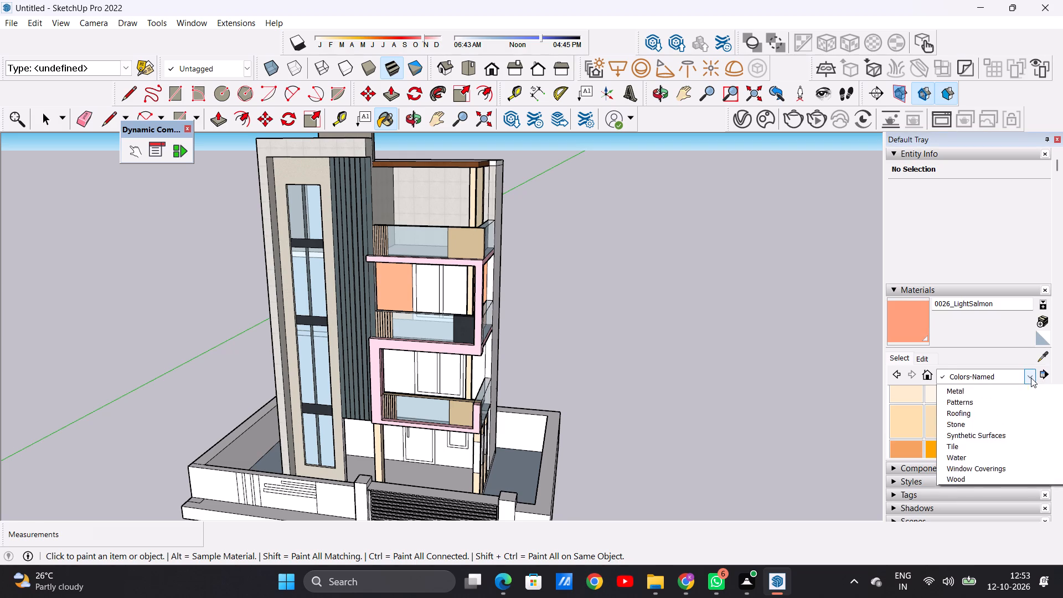
left_click(979, 424)
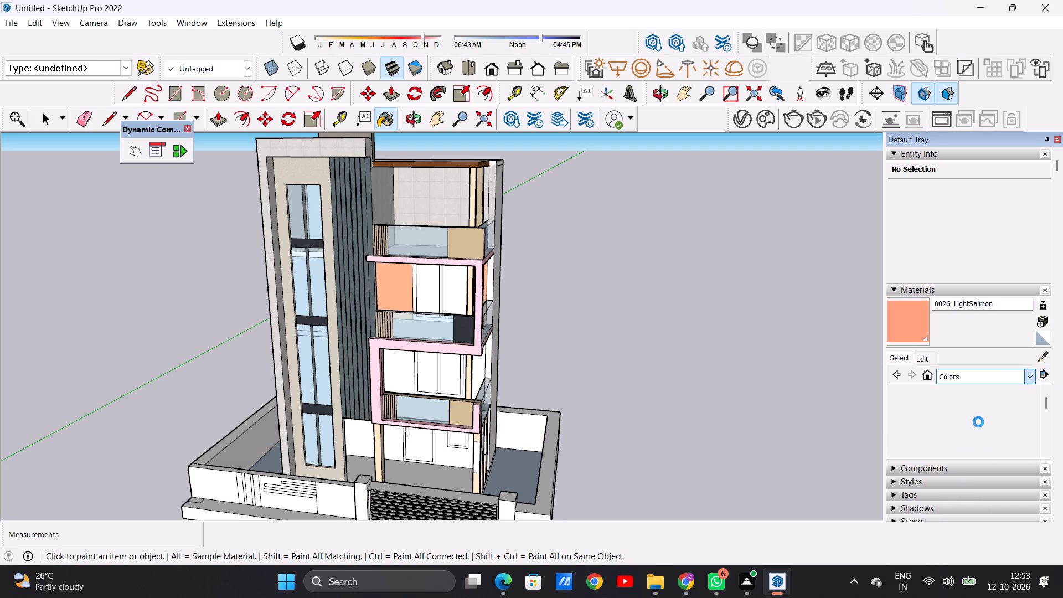
scroll(962, 422, "down", 1)
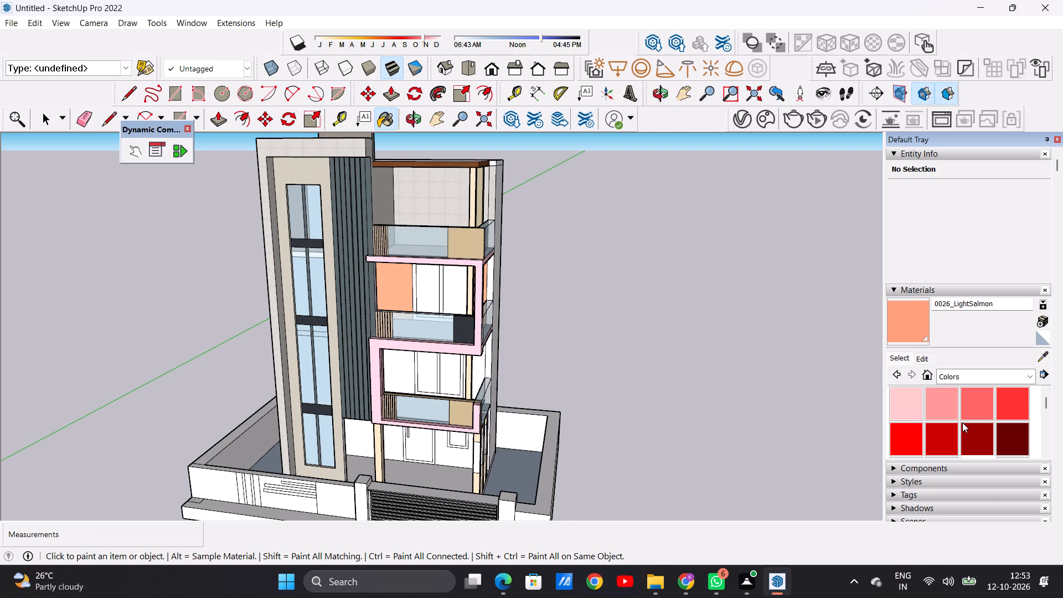
scroll(964, 417, "down", 1)
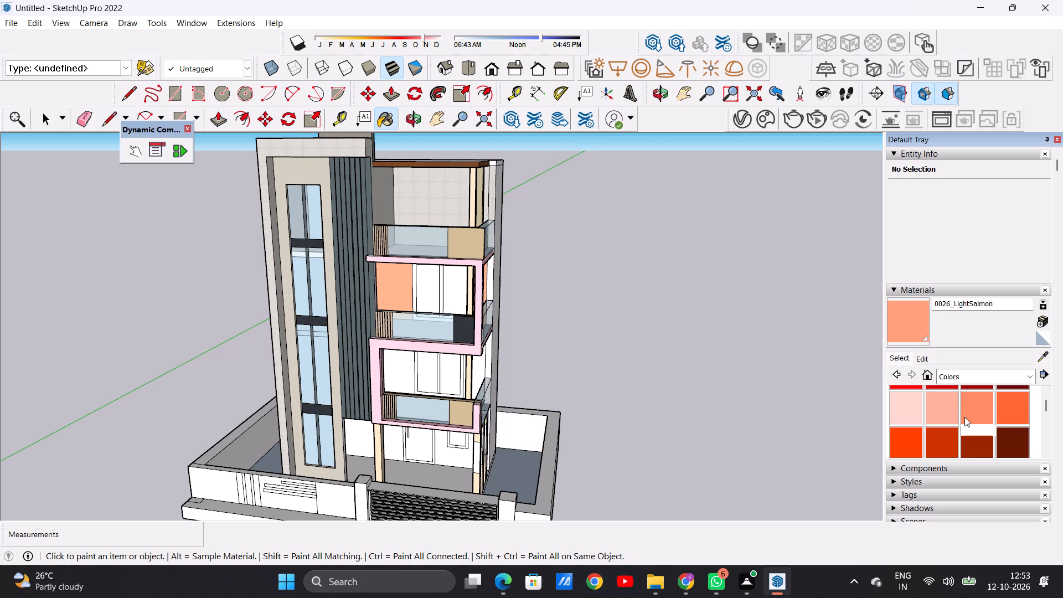
scroll(964, 417, "up", 1)
left_click(943, 409)
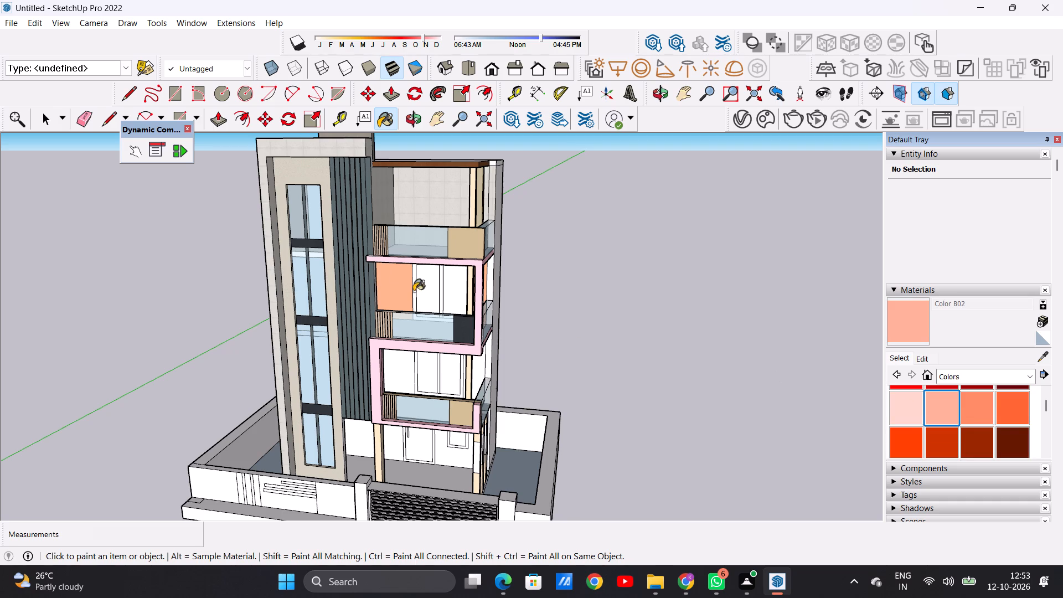
scroll(418, 279, "up", 12)
left_click(363, 297)
Paint the wall around the door behind the bottom balcony with Color B02.
scroll(445, 308, "down", 12)
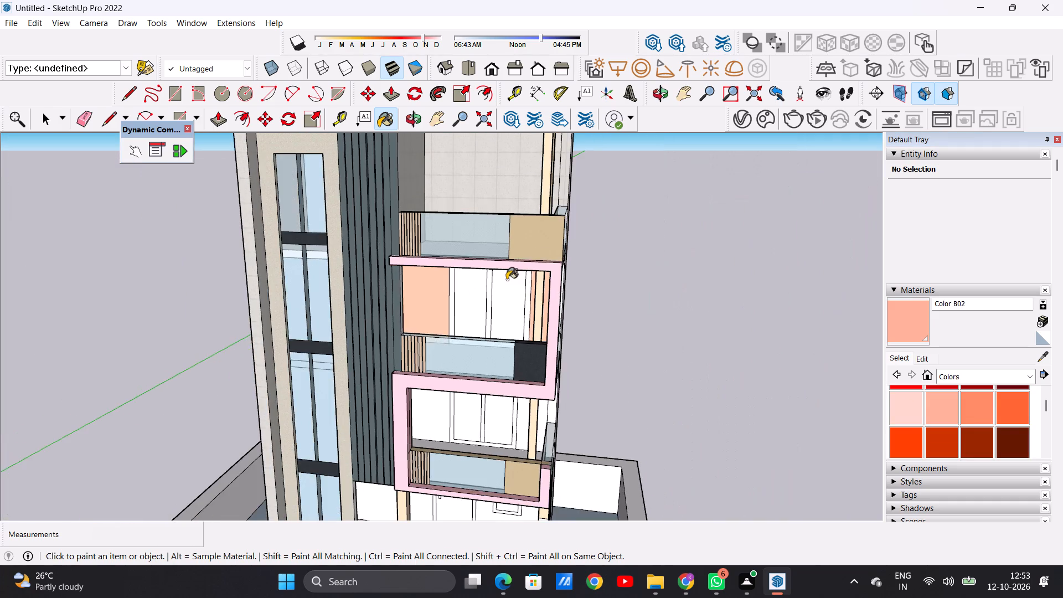
scroll(481, 420, "up", 7)
scroll(394, 372, "up", 7)
left_click(388, 356)
scroll(515, 359, "down", 4)
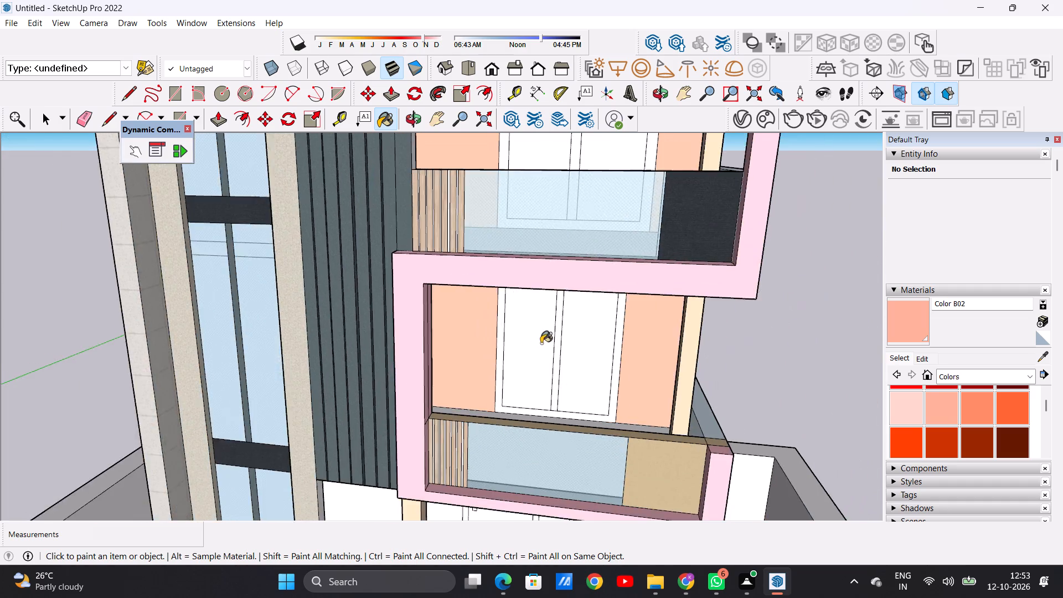
Paint the narrow return walls at the open side end of the bottom and middle balconies with Color B02.
scroll(541, 343, "down", 5)
scroll(663, 342, "up", 6)
scroll(652, 349, "down", 1)
scroll(652, 349, "up", 2)
scroll(652, 349, "down", 1)
scroll(652, 349, "up", 1)
left_click(646, 347)
scroll(607, 389, "down", 6)
scroll(575, 303, "down", 10)
scroll(595, 219, "up", 6)
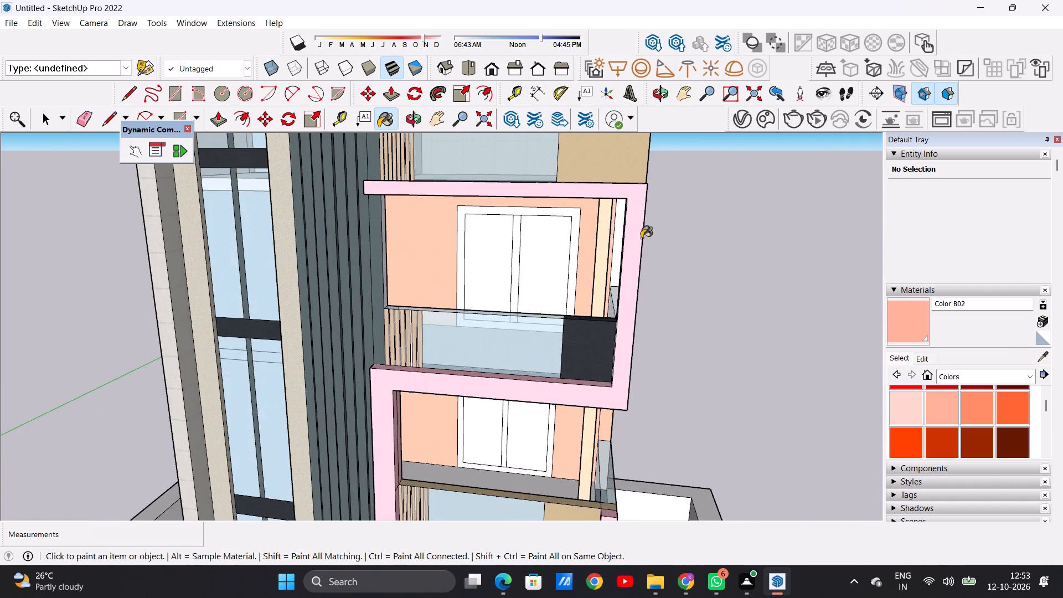
middle_click_drag(651, 243, 545, 262)
scroll(632, 248, "up", 7)
left_click(635, 248)
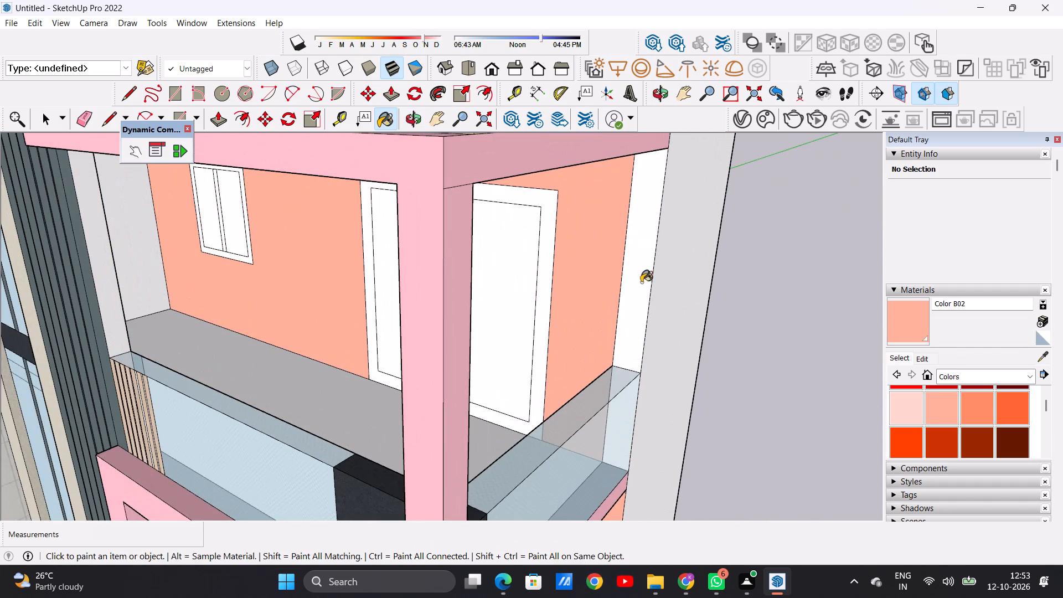
Paint the ground-floor entrance wall around the door and windows, and the porch's adjoining side wall, with Color B02.
scroll(638, 297, "down", 14)
middle_click_drag(483, 348, 513, 276)
scroll(510, 298, "down", 5)
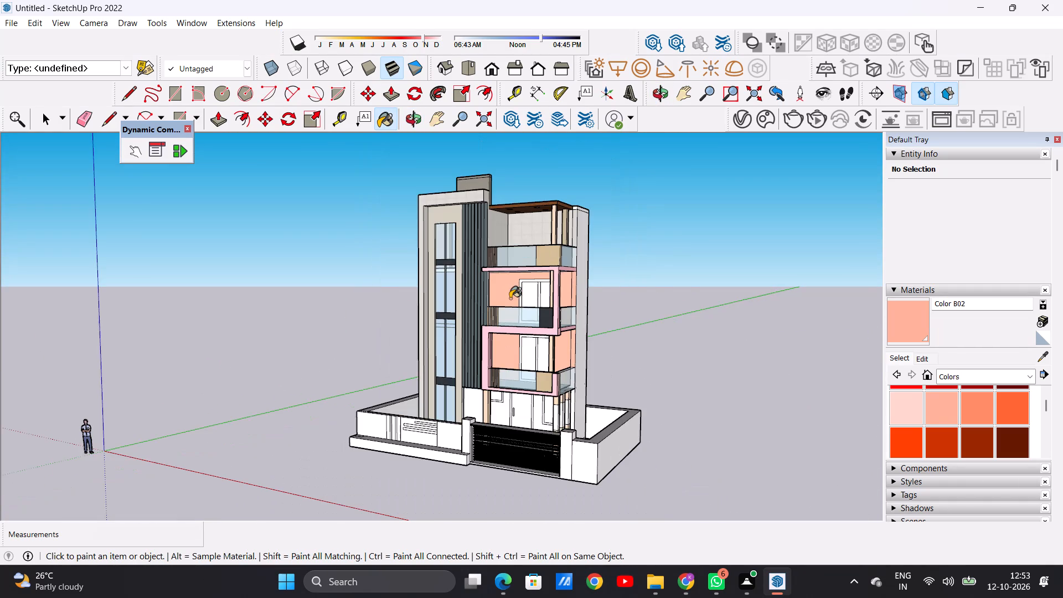
scroll(515, 323, "down", 3)
scroll(527, 392, "up", 18)
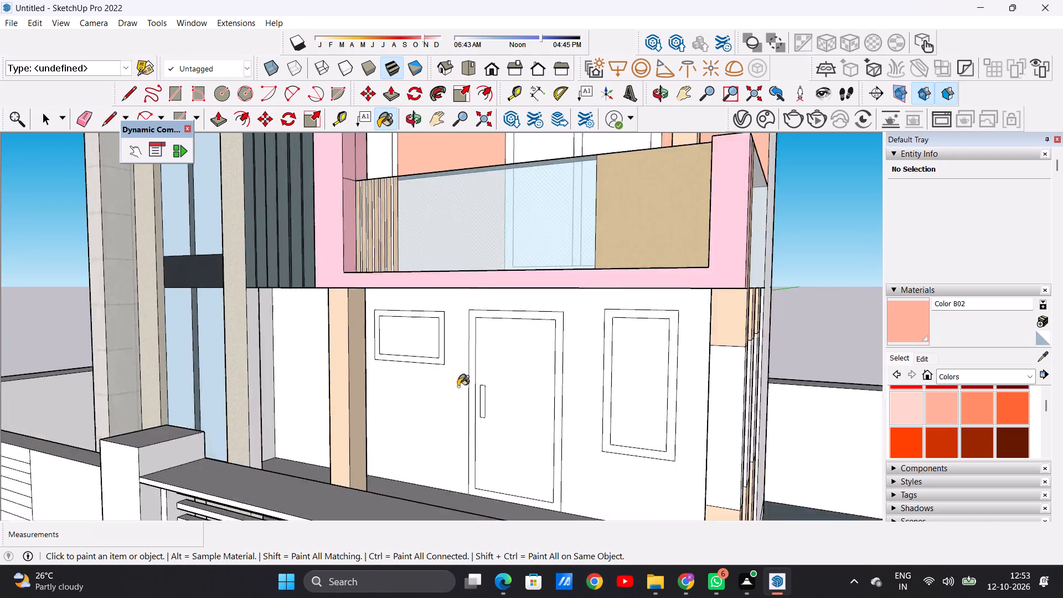
scroll(458, 386, "up", 2)
scroll(453, 388, "down", 1)
scroll(453, 388, "up", 4)
left_click(419, 405)
left_click(158, 385)
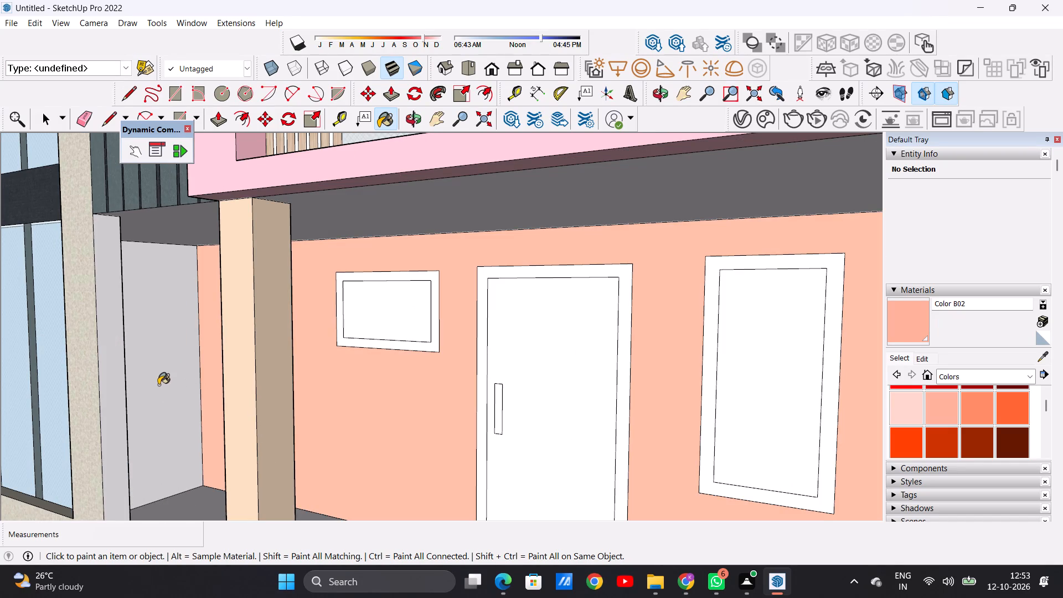
Paint the bottom balcony's far end wall and the inner face of its adjoining front wall with Color B02.
scroll(541, 393, "down", 13)
middle_click_drag(594, 389, 338, 406)
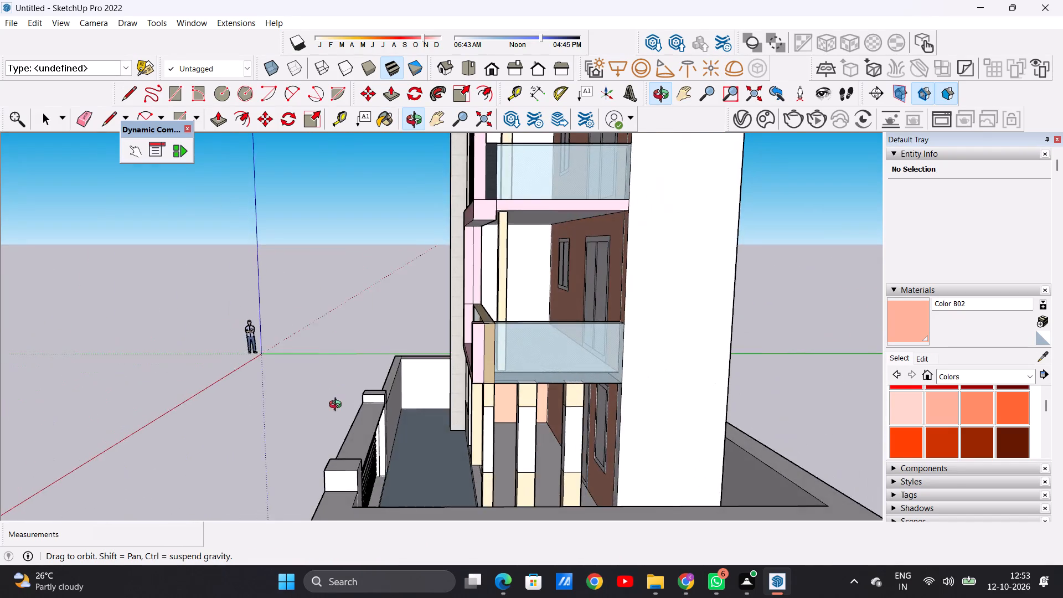
middle_click_drag(338, 406, 297, 417)
scroll(540, 260, "up", 7)
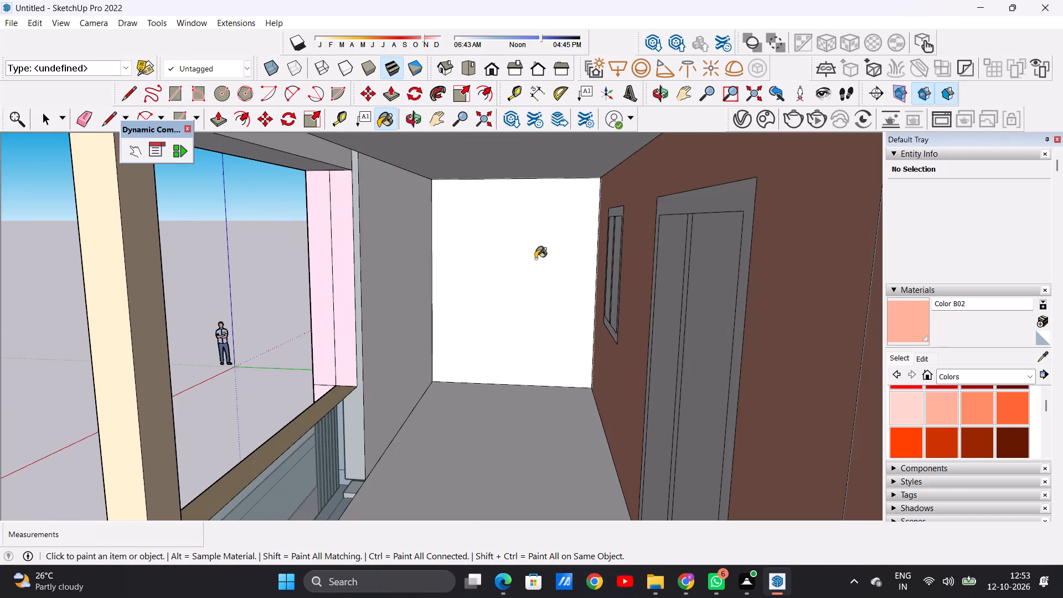
left_click(515, 269)
left_click(379, 323)
scroll(451, 348, "down", 4)
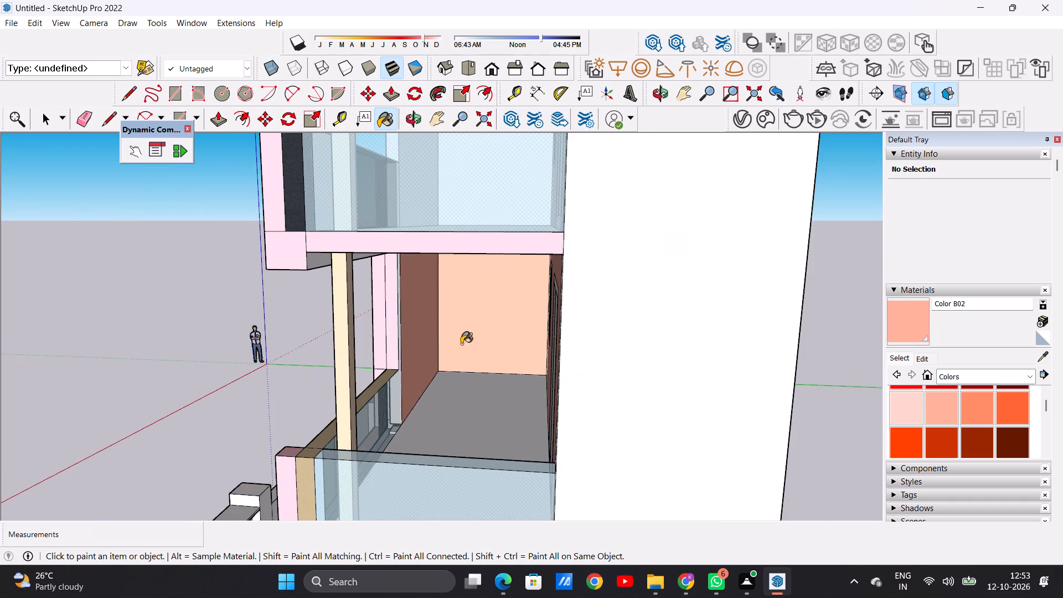
Paint the middle balcony's far end wall and the inner face of its adjoining front wall with Color B02.
middle_click_drag(431, 369, 770, 357)
scroll(559, 368, "down", 4)
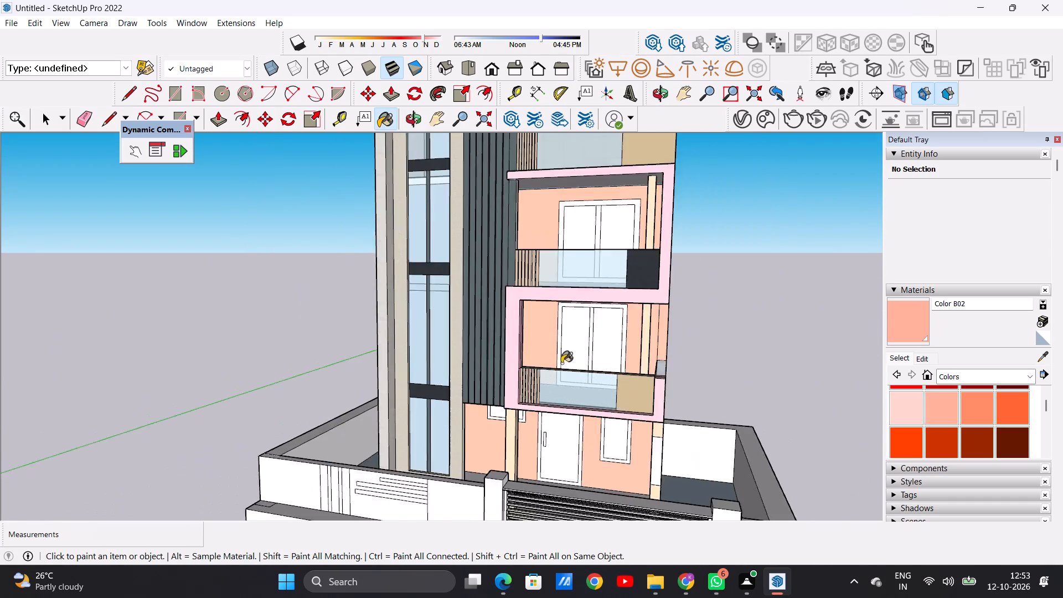
scroll(561, 363, "down", 6)
scroll(604, 256, "up", 7)
middle_click_drag(603, 277, 274, 311)
scroll(274, 311, "up", 1)
scroll(482, 306, "up", 4)
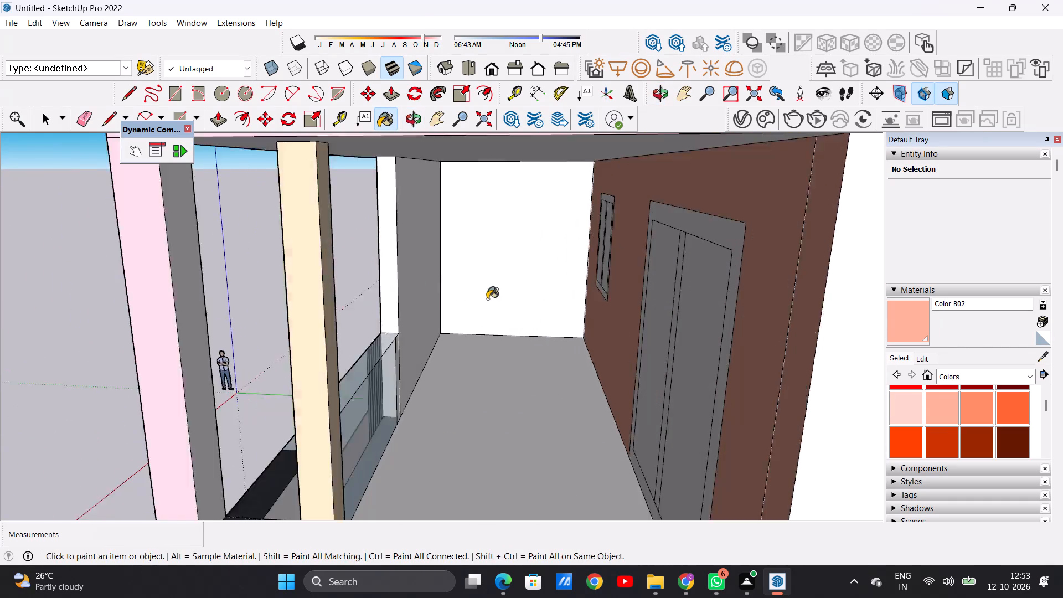
scroll(487, 299, "up", 1)
left_click(491, 280)
left_click(376, 319)
scroll(433, 319, "down", 10)
middle_click_drag(353, 350, 434, 337)
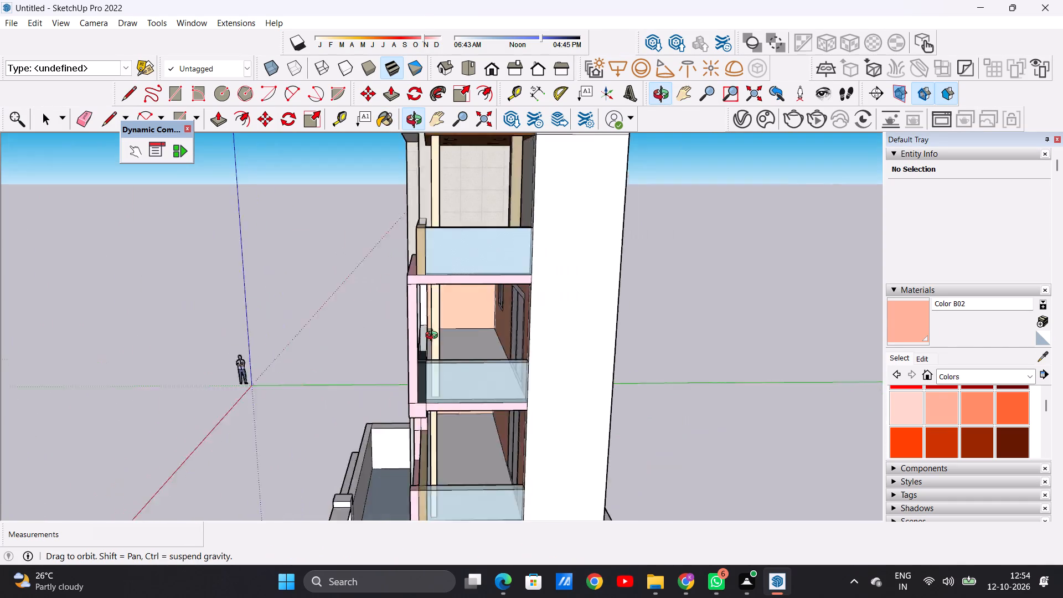
middle_click_drag(434, 337, 721, 311)
scroll(484, 316, "down", 3)
middle_click_drag(447, 371, 484, 367)
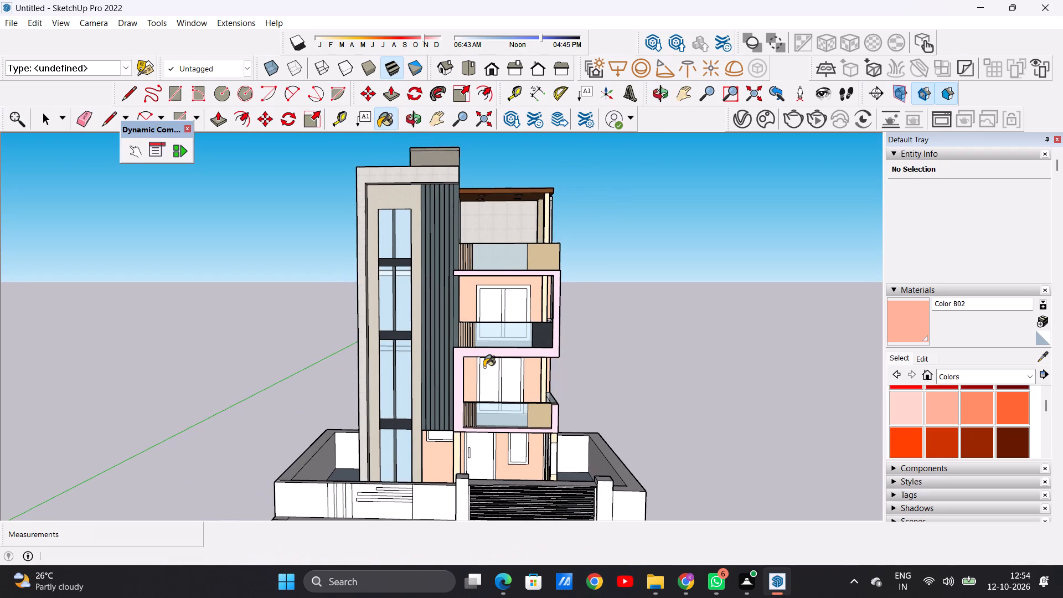
Examine the painted façade from the front and both sides for surfaces still without a material.
key("space")
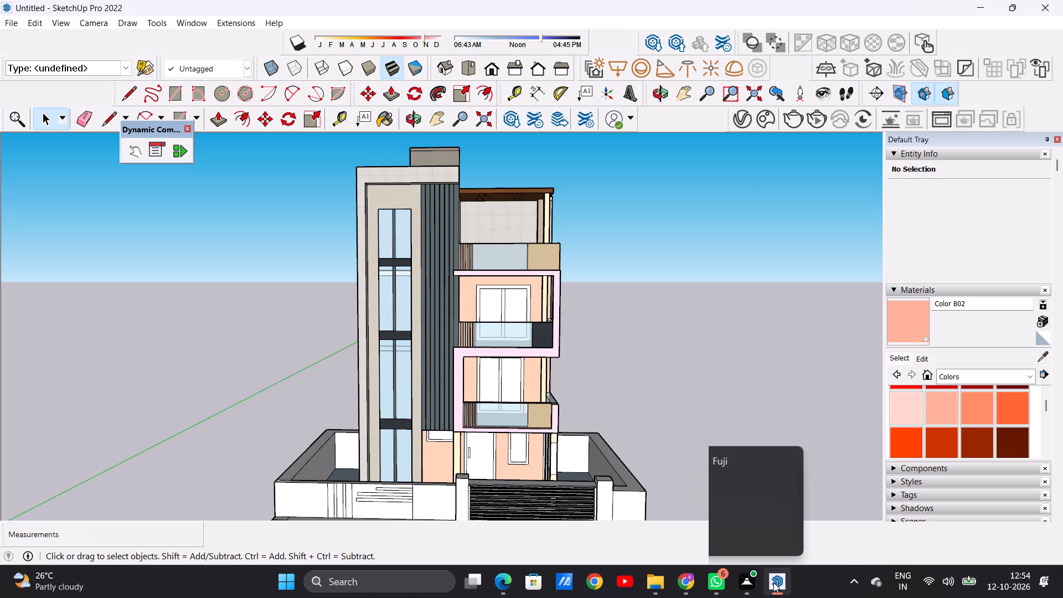
left_click(752, 512)
scroll(430, 380, "down", 5)
middle_click_drag(633, 409, 413, 442)
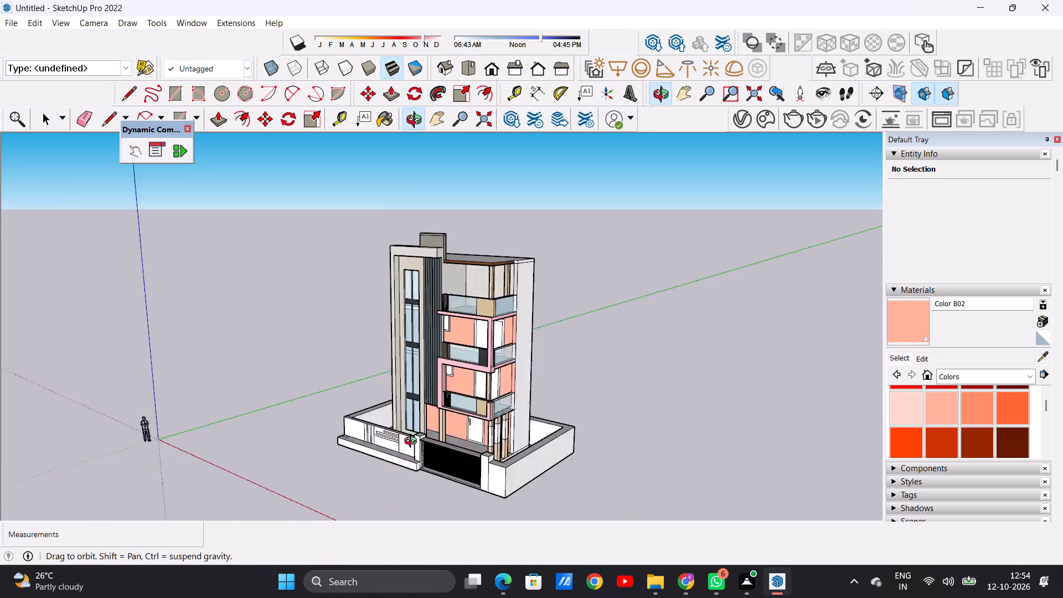
middle_click_drag(413, 442, 712, 480)
middle_click_drag(394, 467, 459, 472)
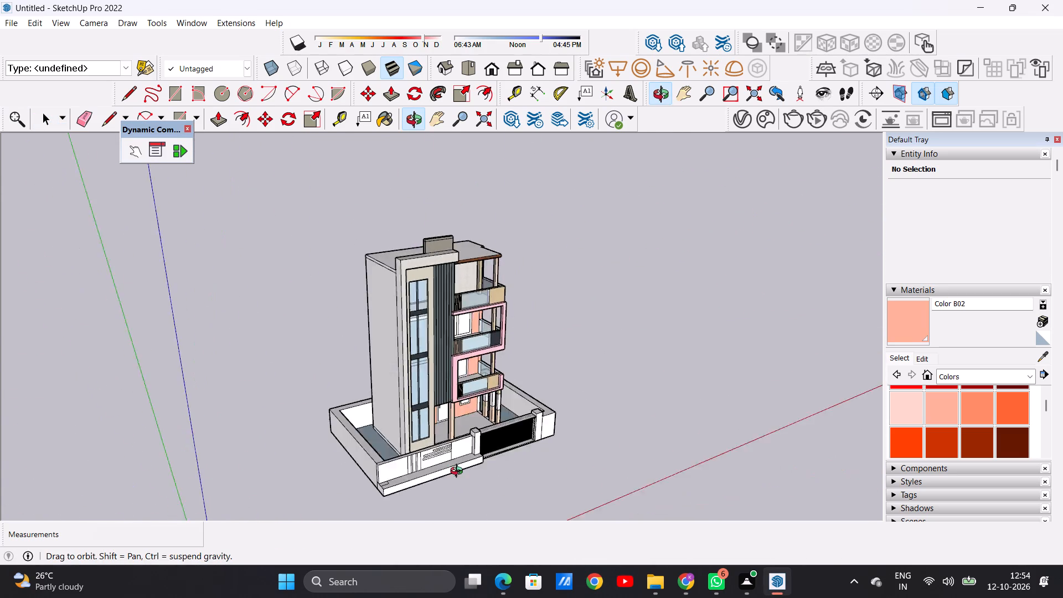
middle_click_drag(459, 472, 327, 466)
scroll(446, 433, "up", 8)
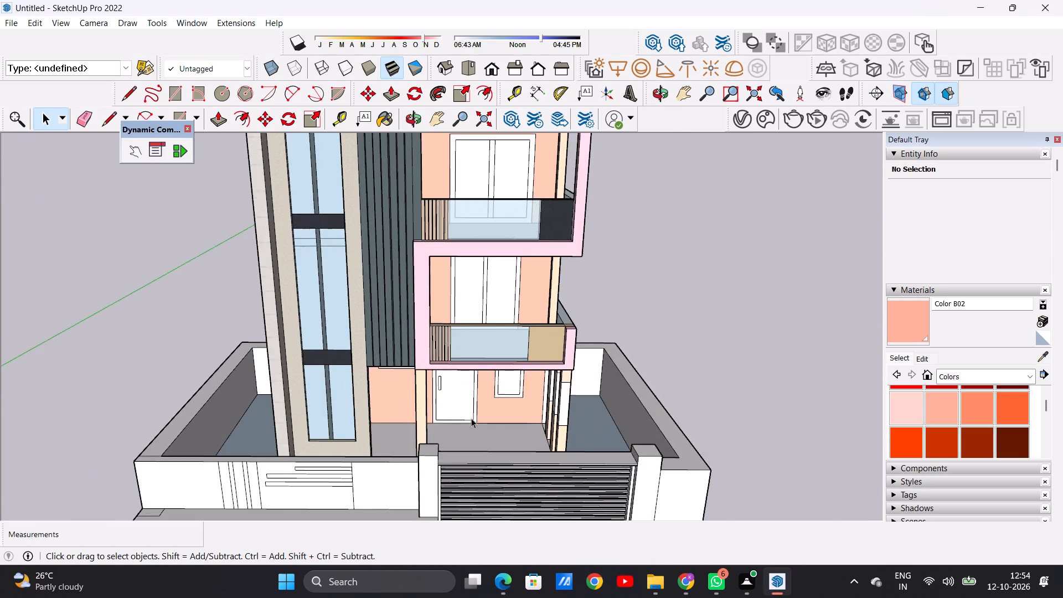
scroll(482, 431, "down", 1)
Paint the narrow return strip at the end of the ground-floor entrance wall, beside the porch columns, with Color B02.
scroll(482, 431, "up", 6)
middle_click_drag(558, 441, 269, 410)
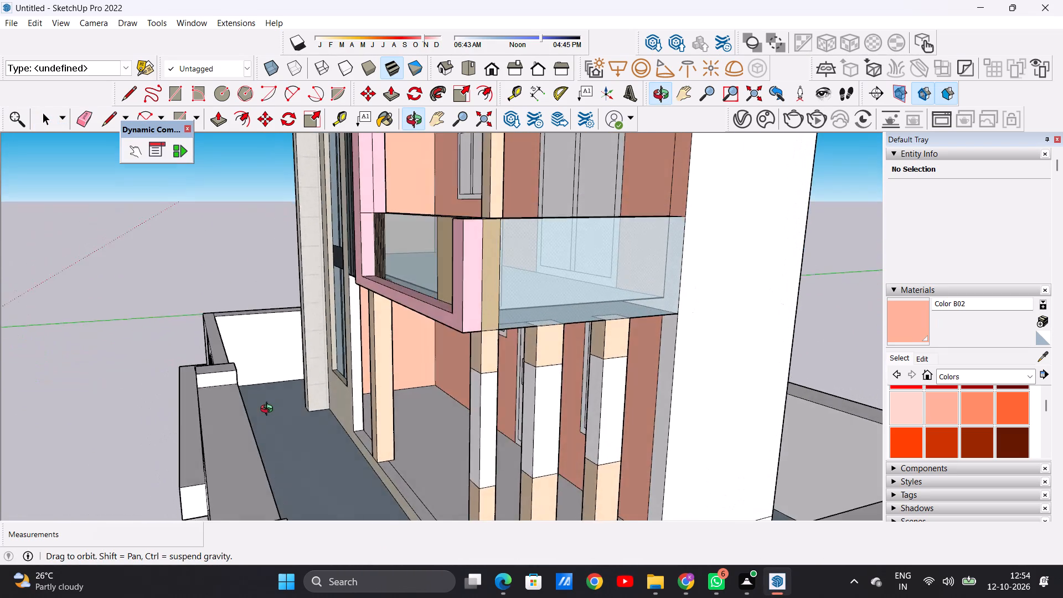
middle_click_drag(269, 410, 628, 415)
scroll(595, 364, "up", 6)
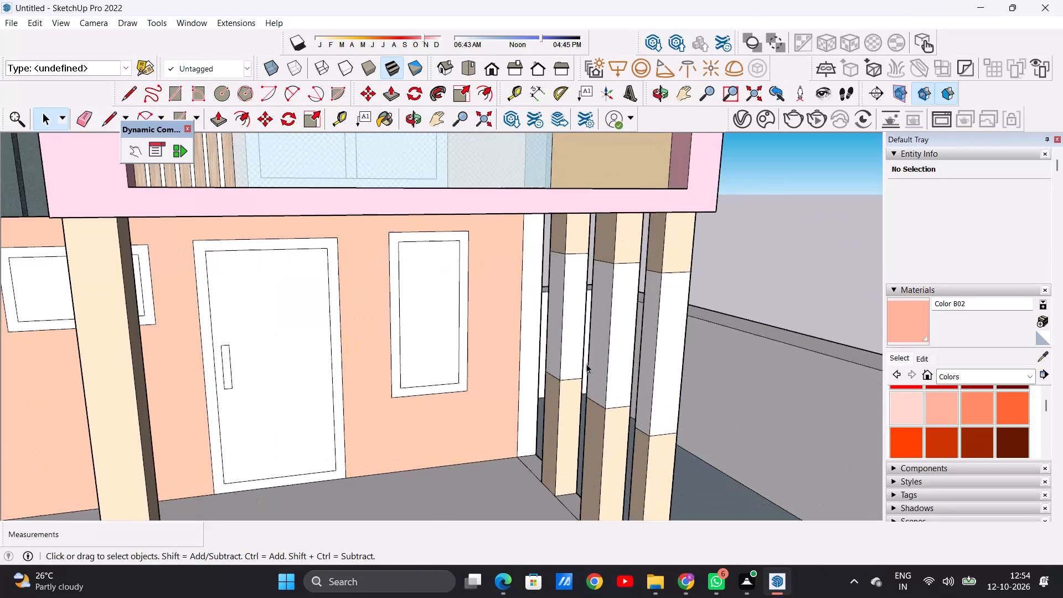
scroll(536, 362, "up", 3)
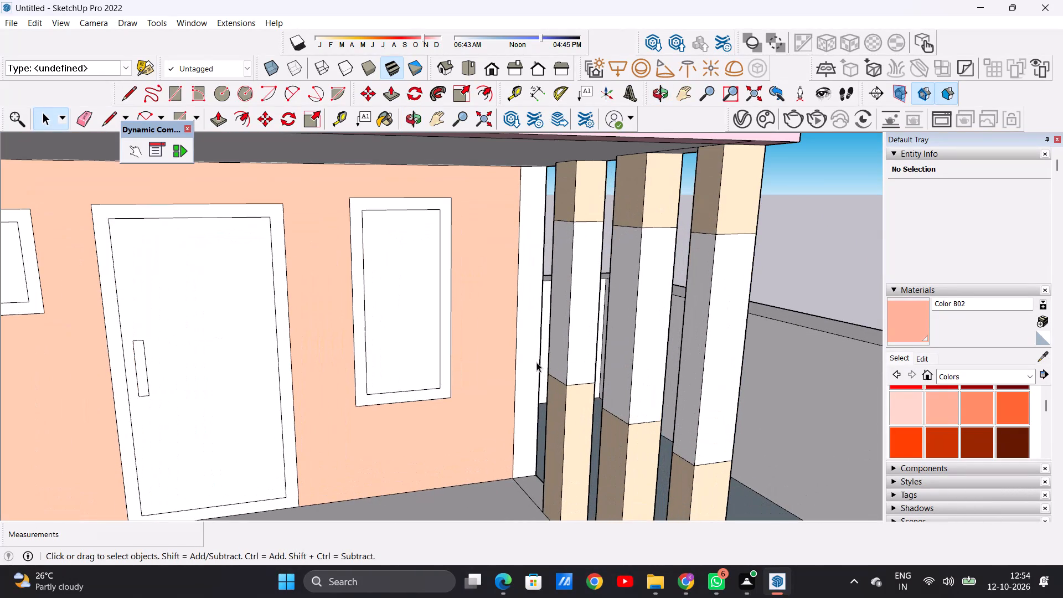
left_click(915, 329)
scroll(589, 367, "up", 4)
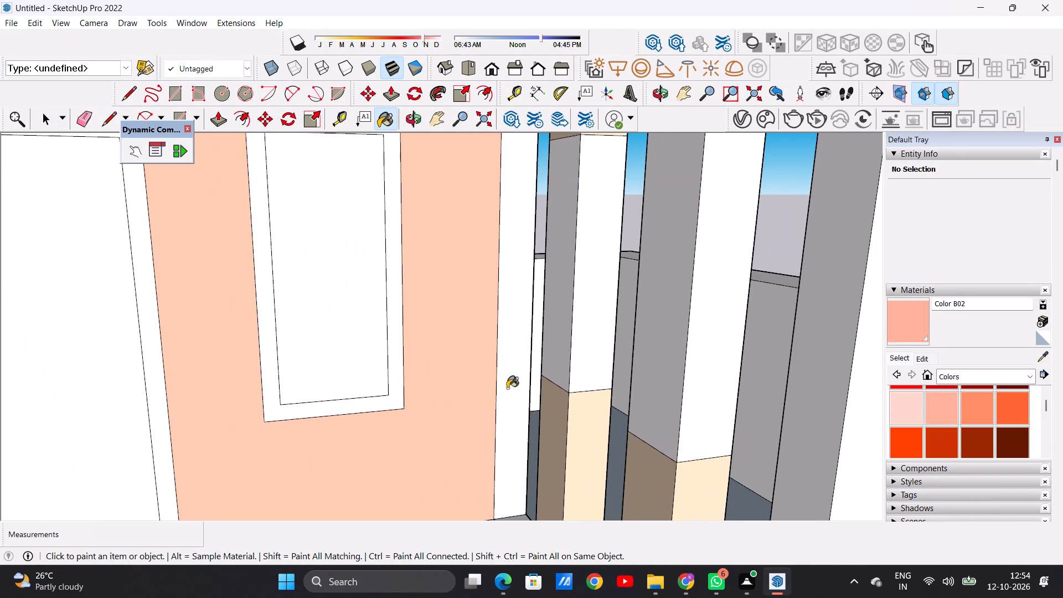
left_click(507, 388)
scroll(458, 439, "down", 19)
middle_click_drag(493, 427, 415, 421)
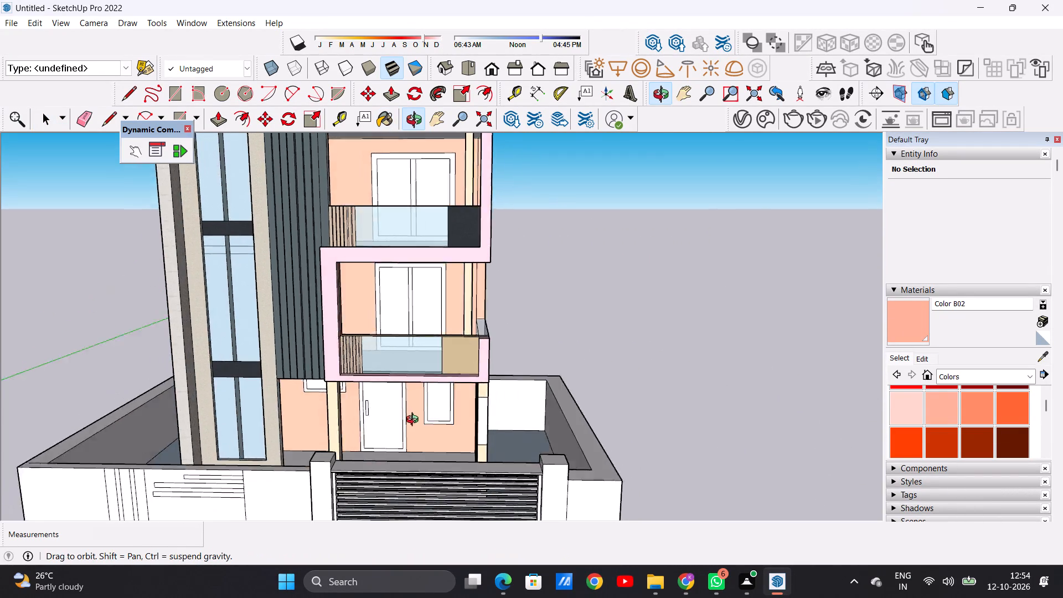
middle_click_drag(415, 421, 438, 437)
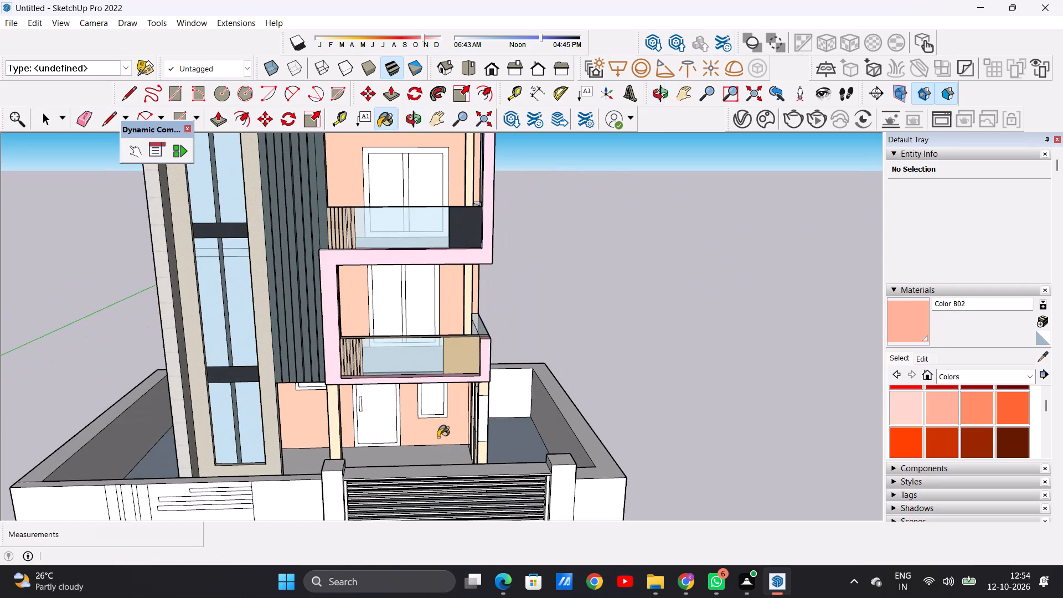
key("space")
Paint the white side face of the ribbed cladding beside the middle balcony with Formica Speckled Grey from Synthetic Surfaces.
scroll(465, 425, "down", 9)
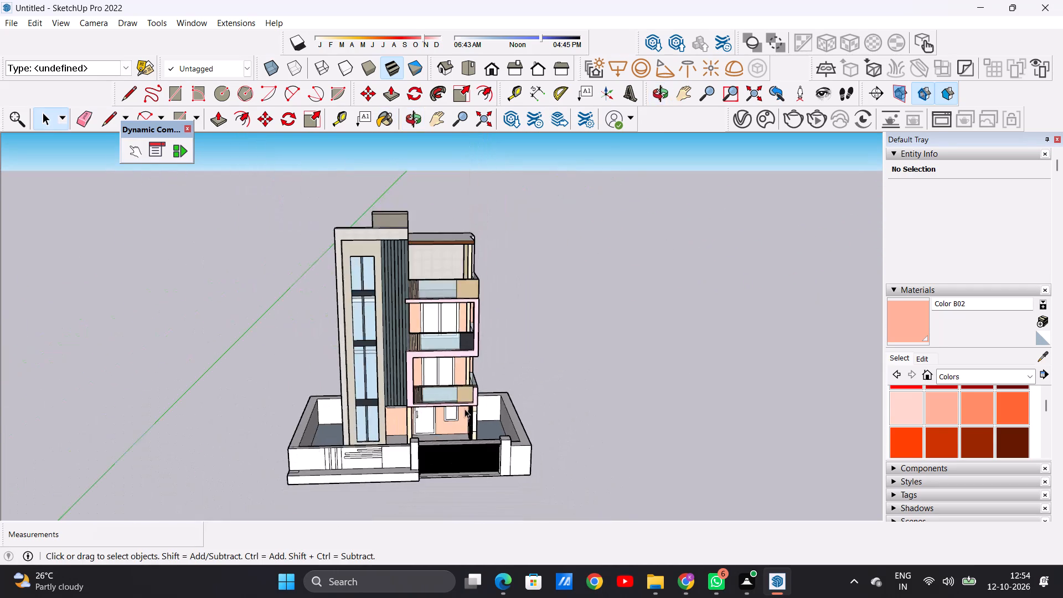
scroll(465, 409, "down", 2)
scroll(445, 334, "up", 15)
middle_click_drag(450, 354, 384, 297)
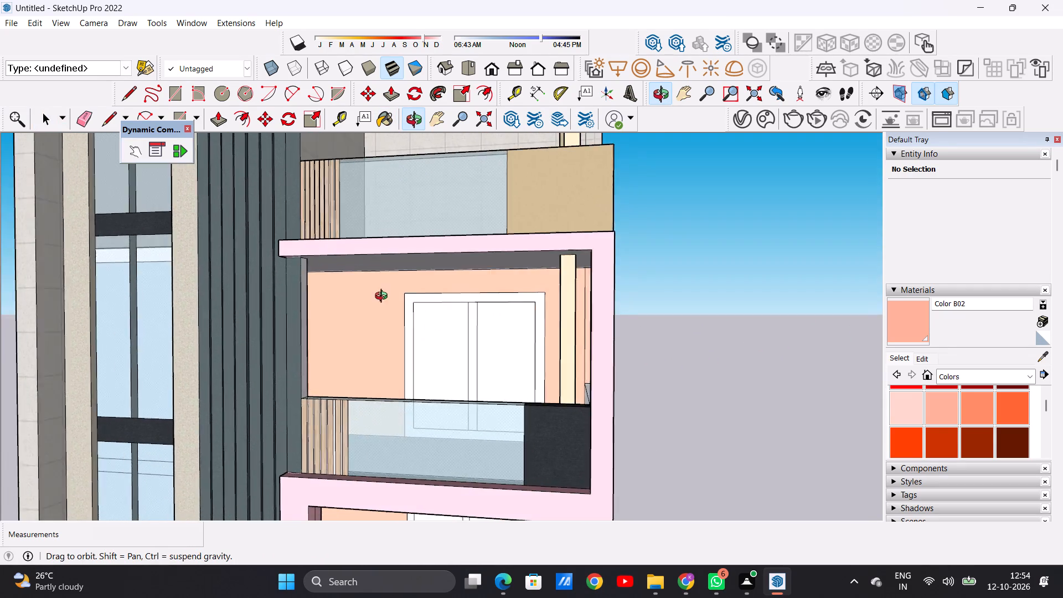
middle_click_drag(384, 297, 246, 331)
scroll(389, 303, "up", 1)
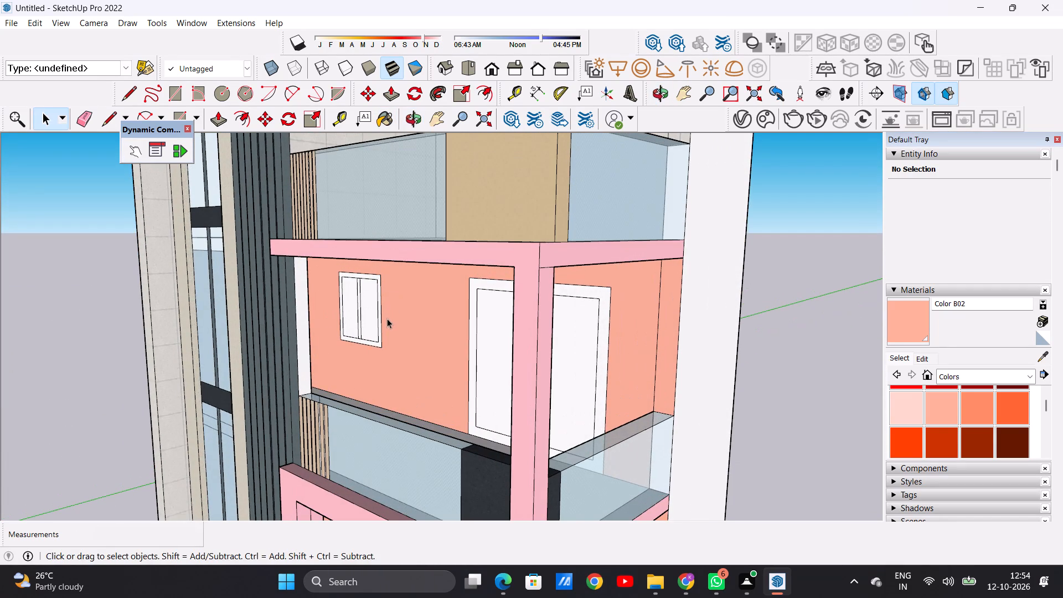
left_click(1031, 376)
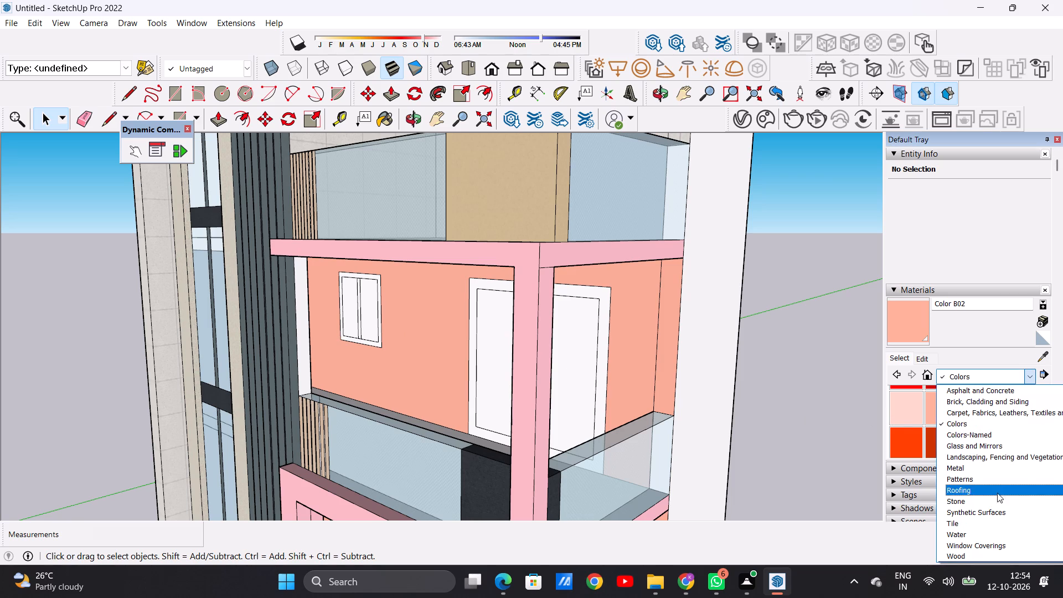
left_click(981, 512)
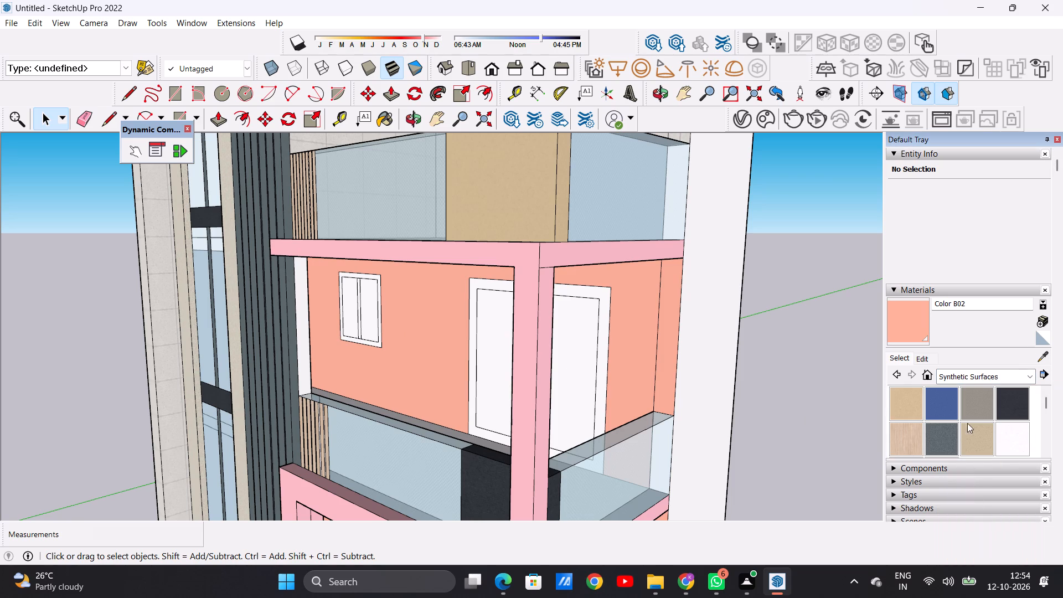
left_click(937, 436)
scroll(306, 331, "up", 6)
left_click(303, 333)
scroll(313, 374, "down", 4)
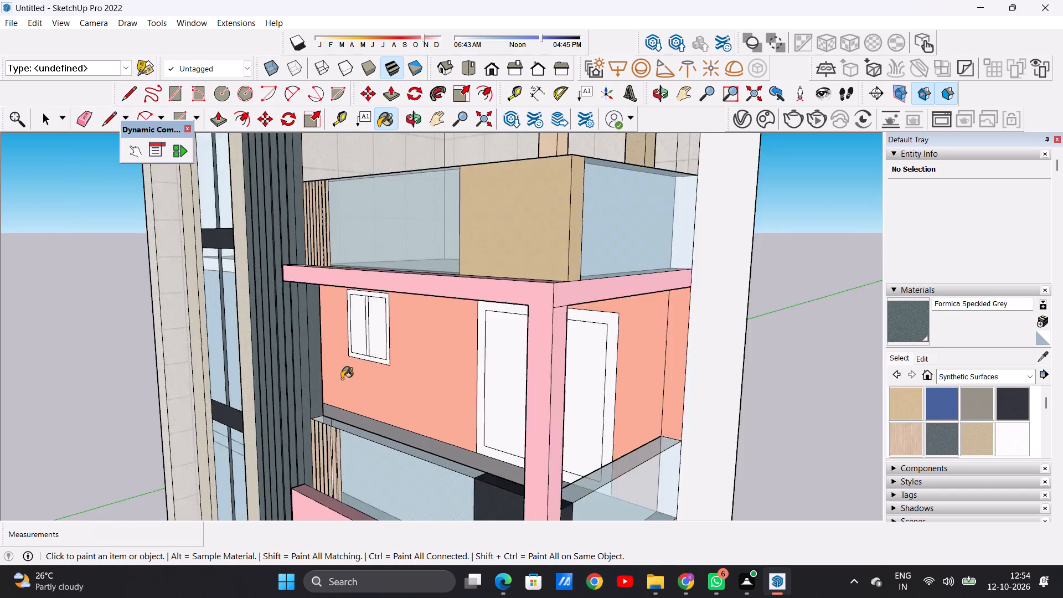
scroll(342, 379, "down", 8)
middle_click_drag(360, 392, 560, 392)
key("space")
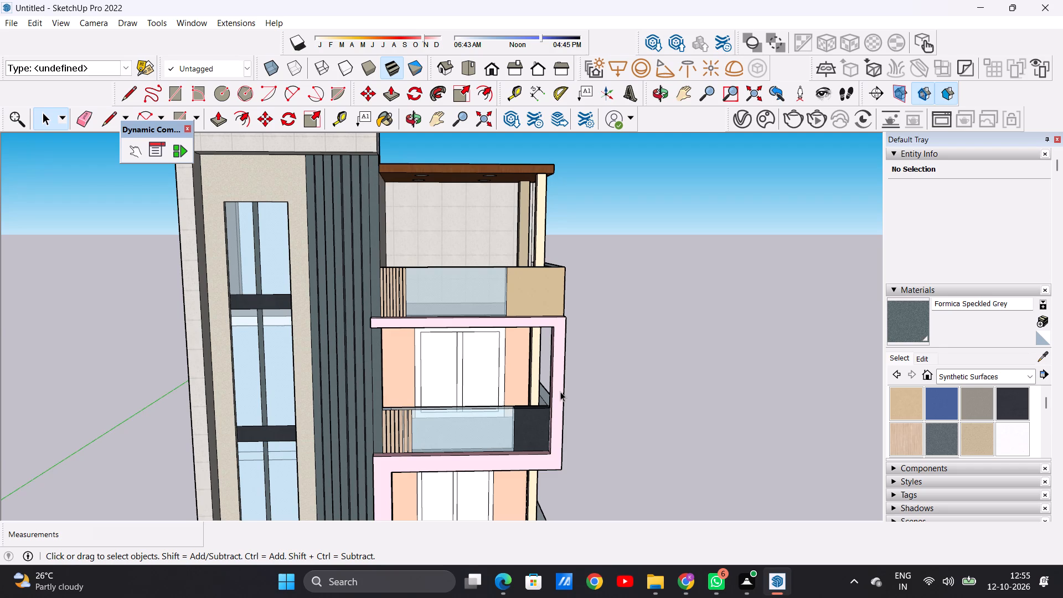
Paint the frame and centre mullion of the middle balcony's small window with Wood Bamboo from the Wood collection.
scroll(484, 377, "up", 4)
middle_click_drag(473, 384, 283, 382)
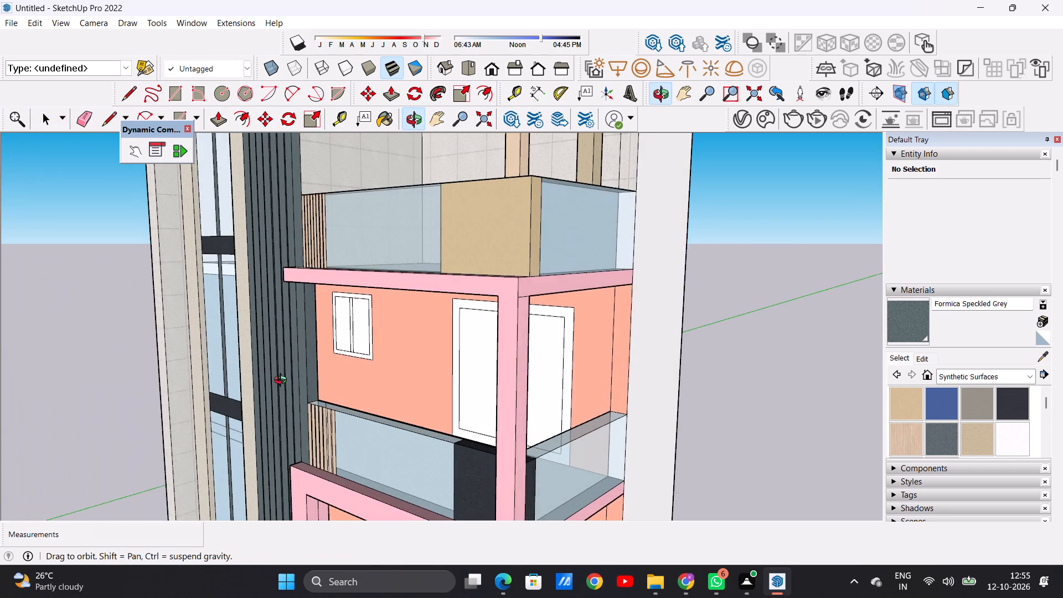
middle_click_drag(283, 382, 285, 377)
scroll(337, 331, "up", 5)
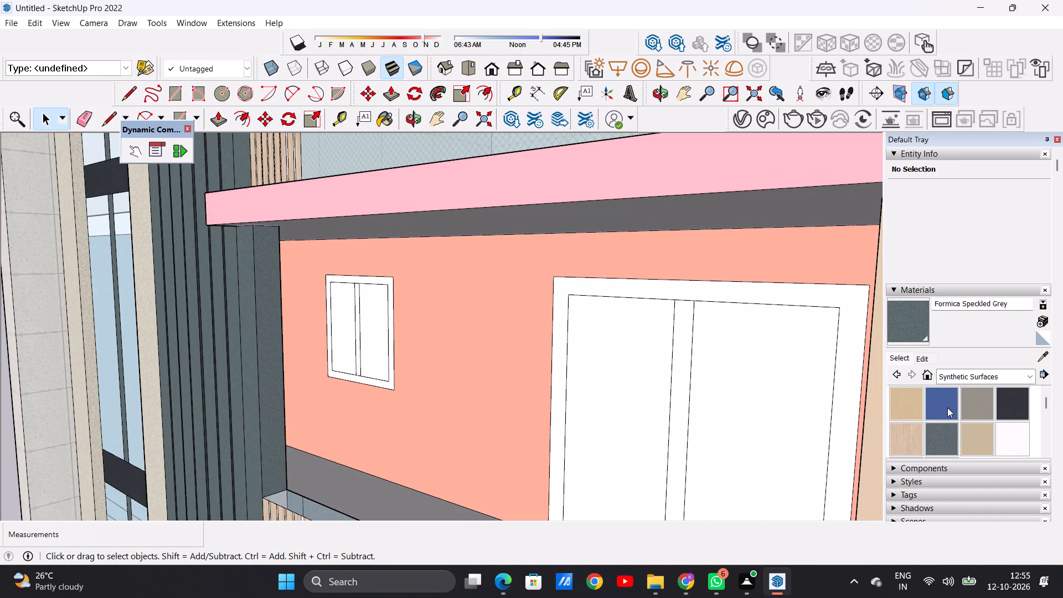
left_click(1026, 375)
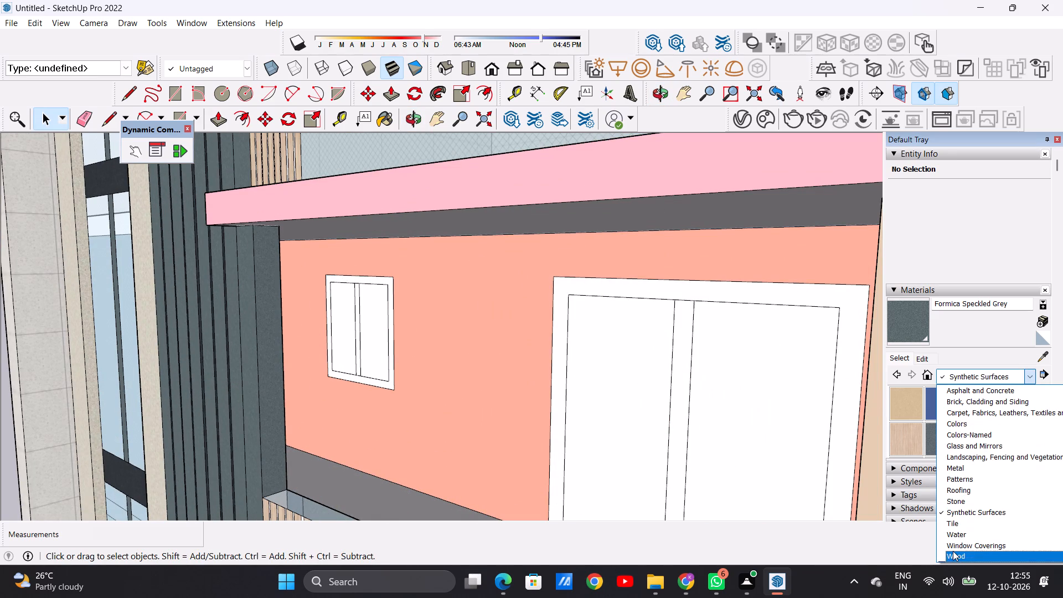
left_click(953, 551)
left_click(905, 405)
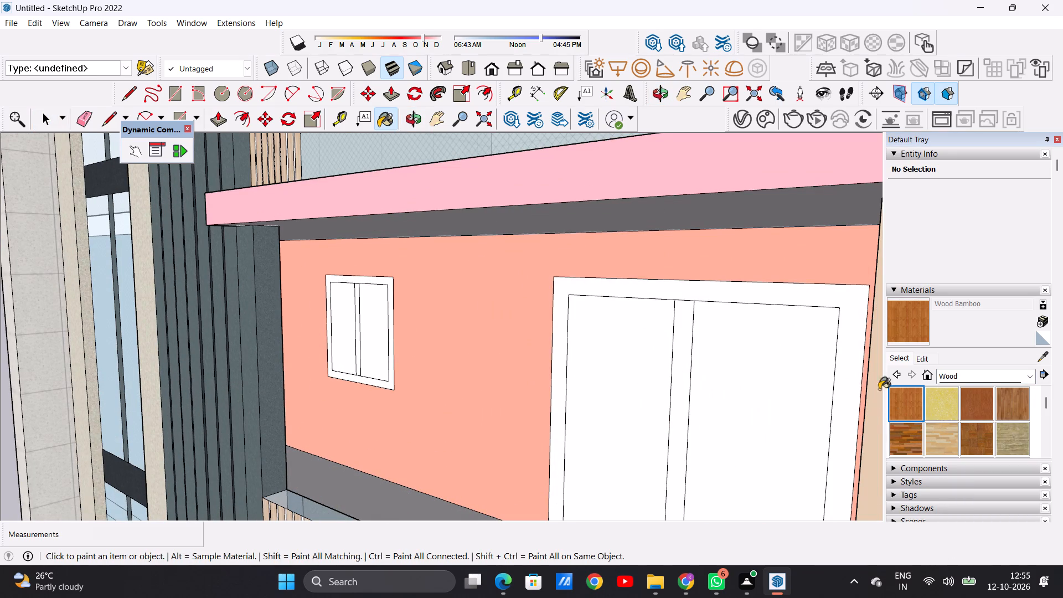
scroll(378, 300, "up", 12)
left_click(400, 246)
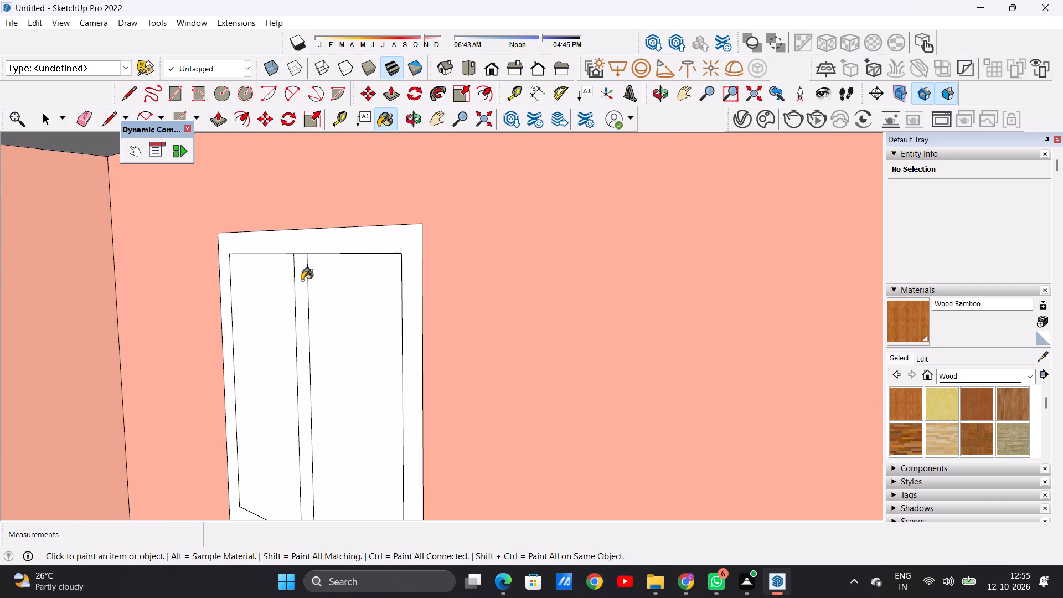
left_click(301, 290)
scroll(371, 363, "down", 12)
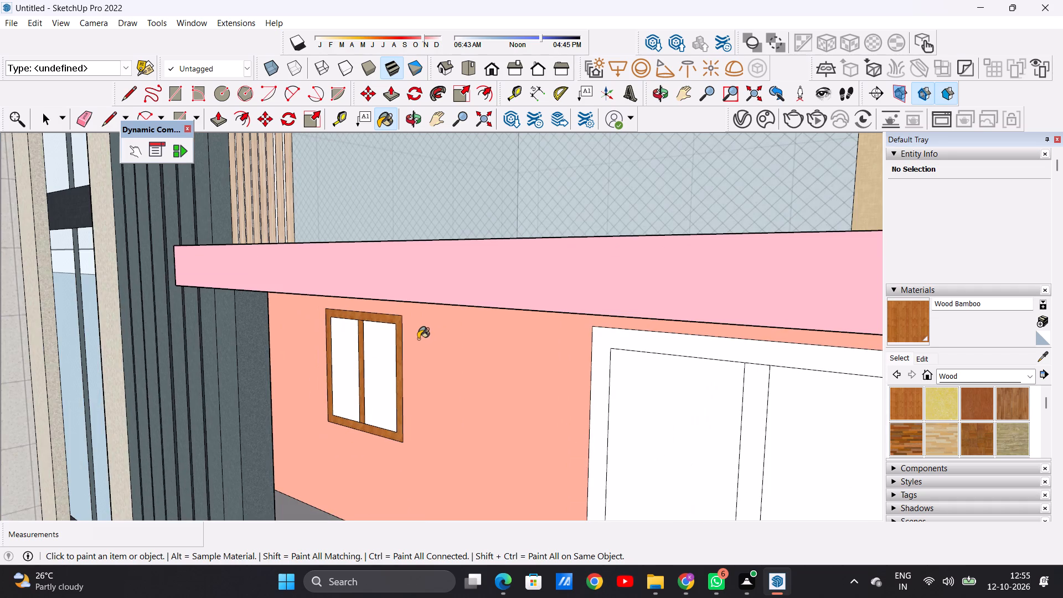
Paint the frame and centre post of the middle balcony's large two-panel door with Wood Veneer 01.
scroll(422, 328, "down", 6)
scroll(508, 400, "up", 4)
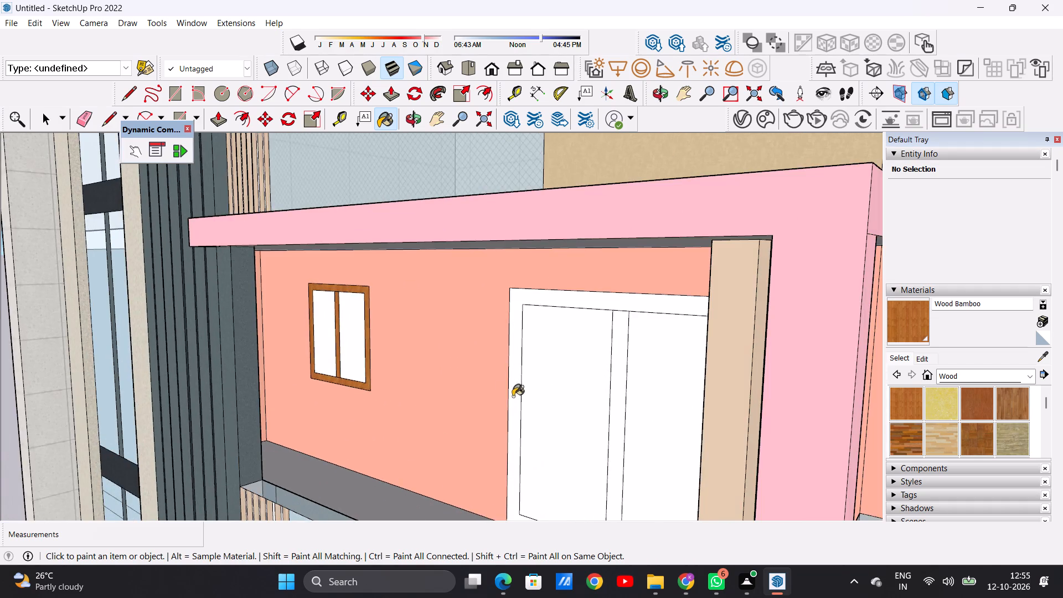
middle_click_drag(493, 398, 612, 396)
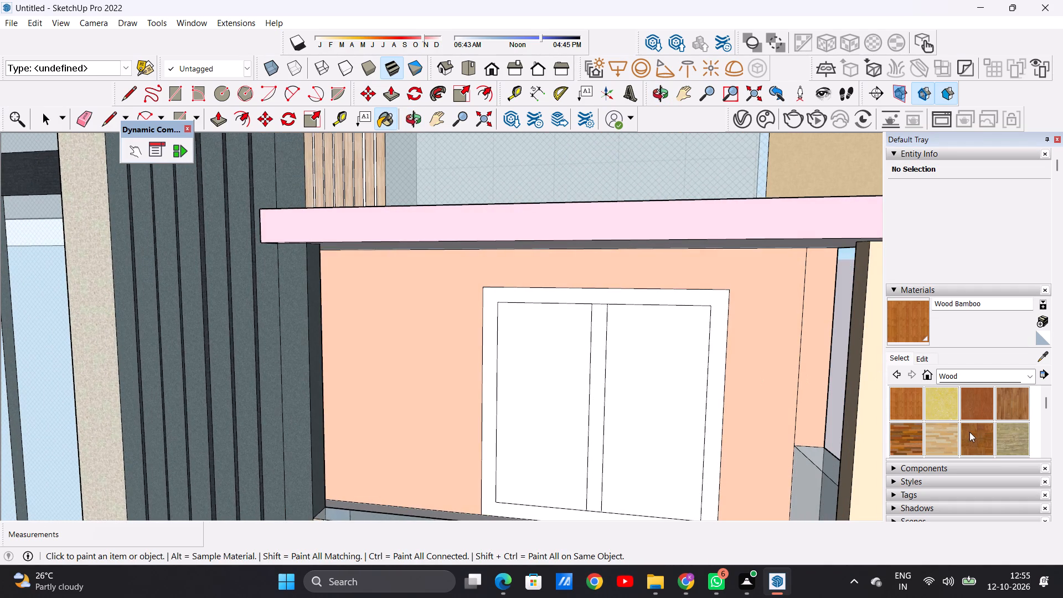
scroll(969, 432, "down", 1)
left_click(966, 408)
scroll(709, 315, "up", 6)
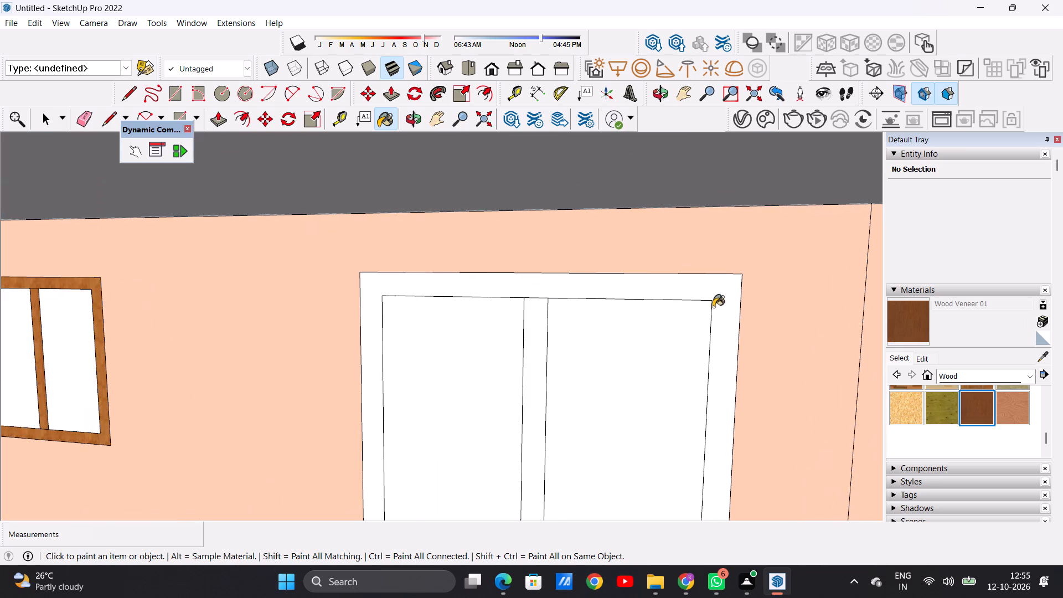
left_click(716, 293)
left_click(530, 349)
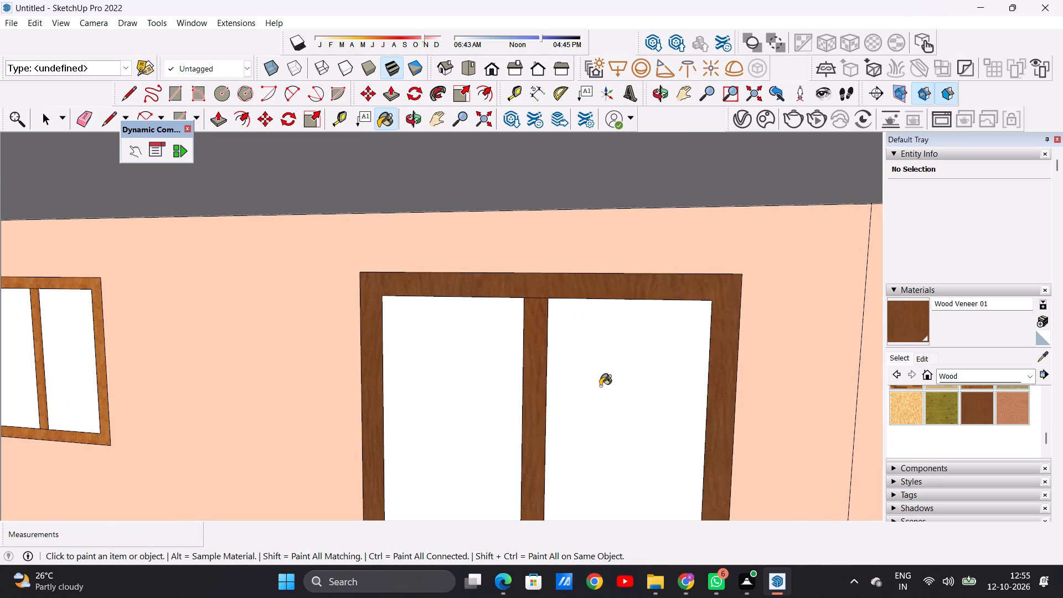
scroll(566, 398, "down", 13)
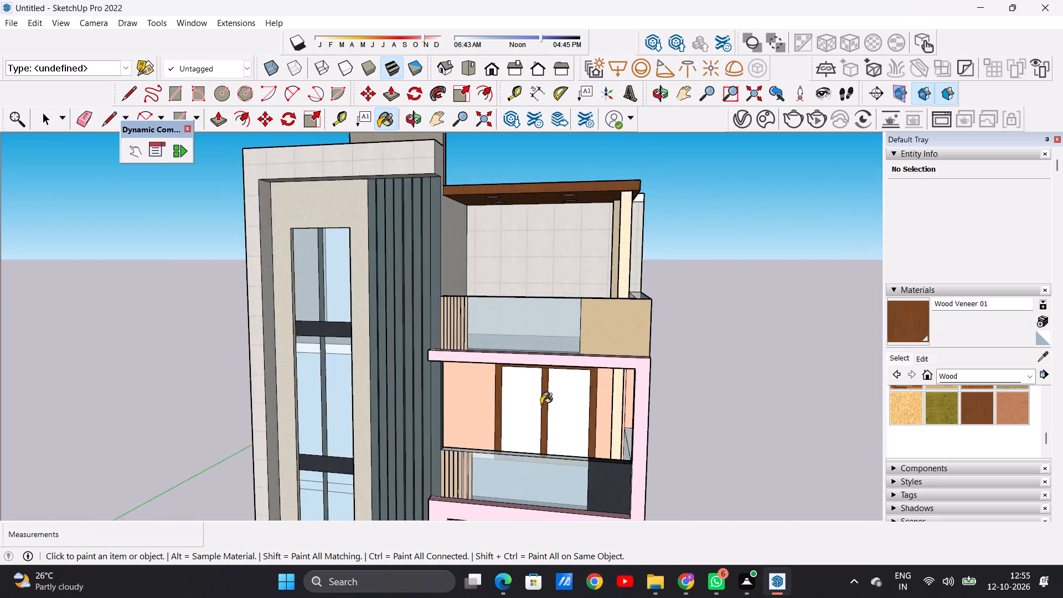
scroll(541, 404, "down", 5)
scroll(549, 320, "down", 6)
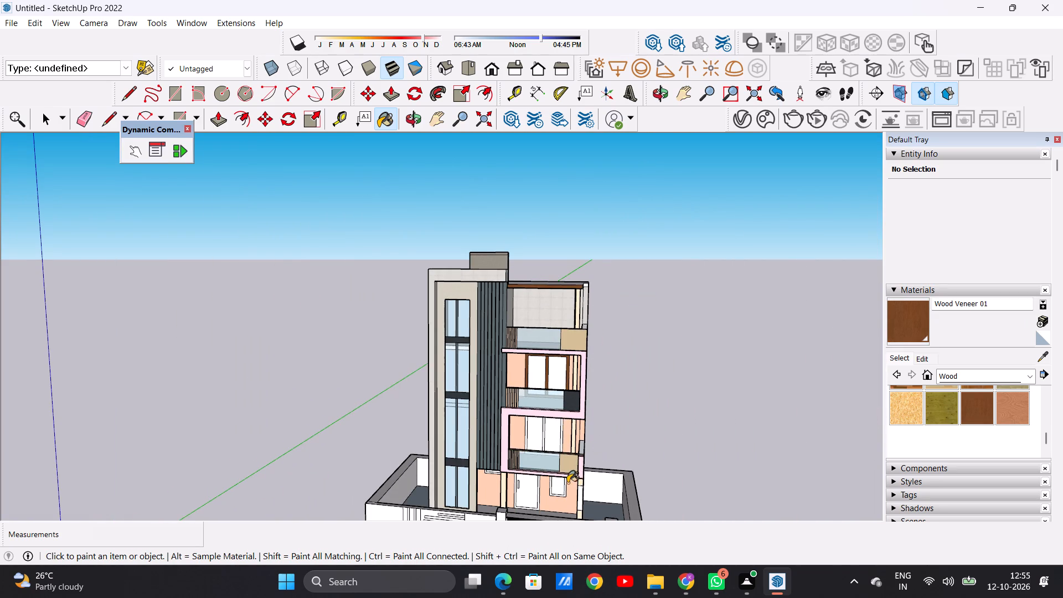
scroll(571, 465, "up", 8)
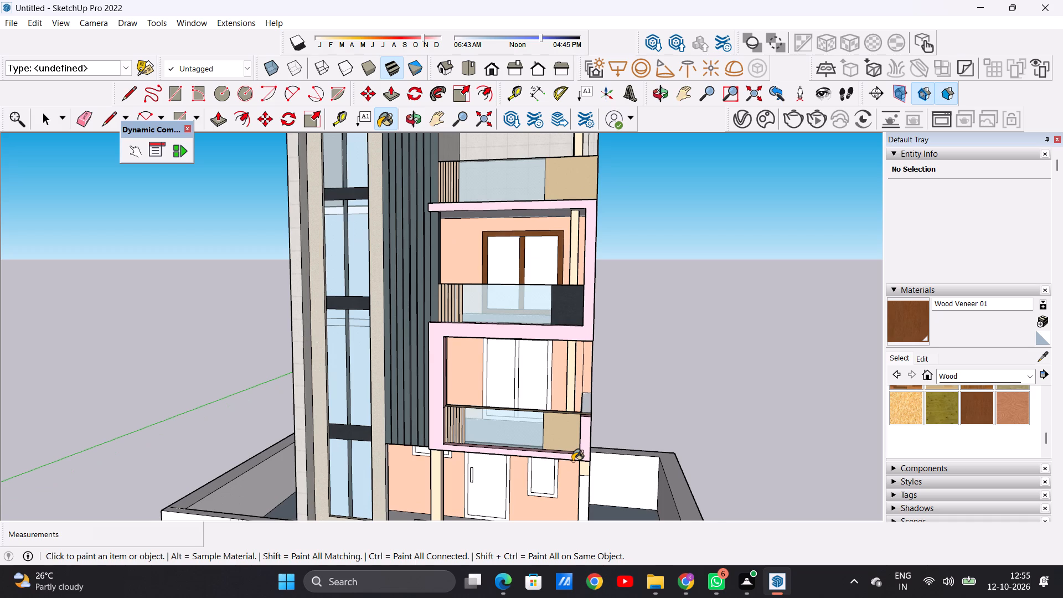
key("space")
Paint both panes of the middle balcony's small window with Blinds Cloth Horizontal from Window Coverings.
scroll(530, 237, "down", 4)
middle_click_drag(528, 233, 421, 262)
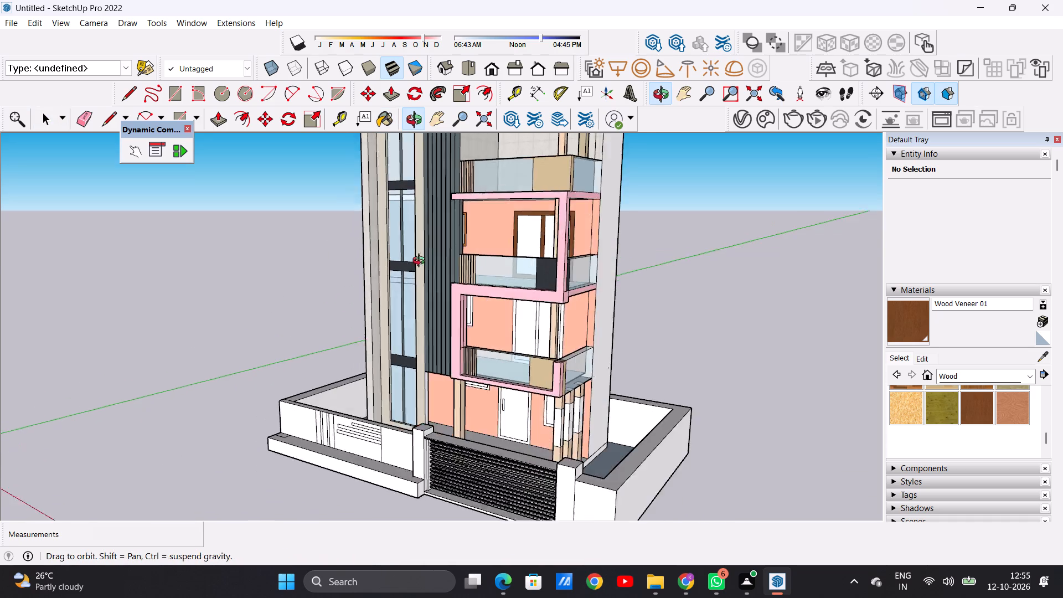
middle_click_drag(421, 262, 415, 266)
scroll(459, 217, "up", 6)
middle_click_drag(514, 225, 479, 243)
scroll(479, 222, "up", 5)
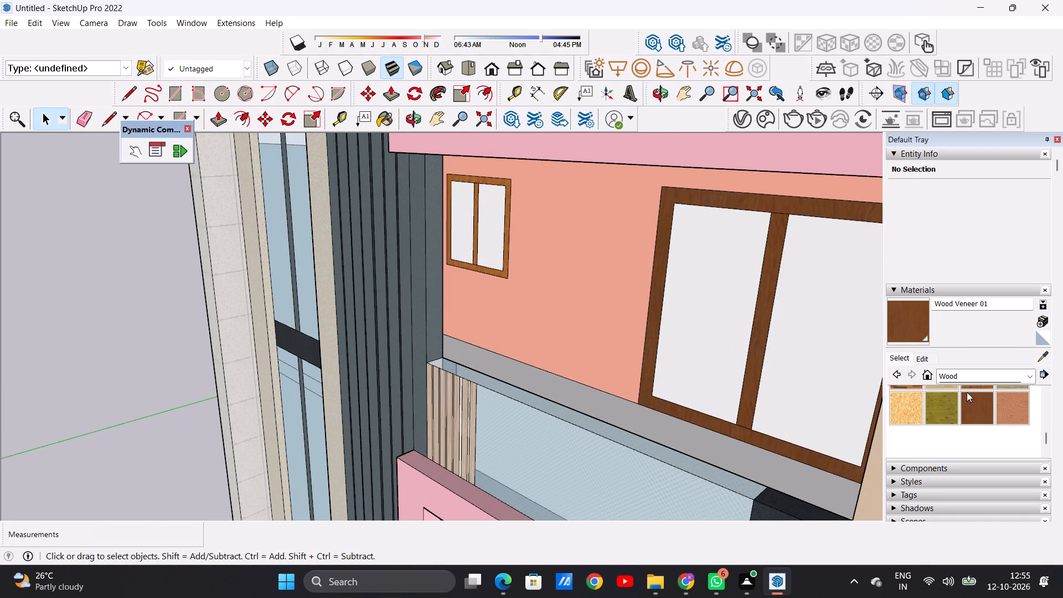
left_click(1029, 374)
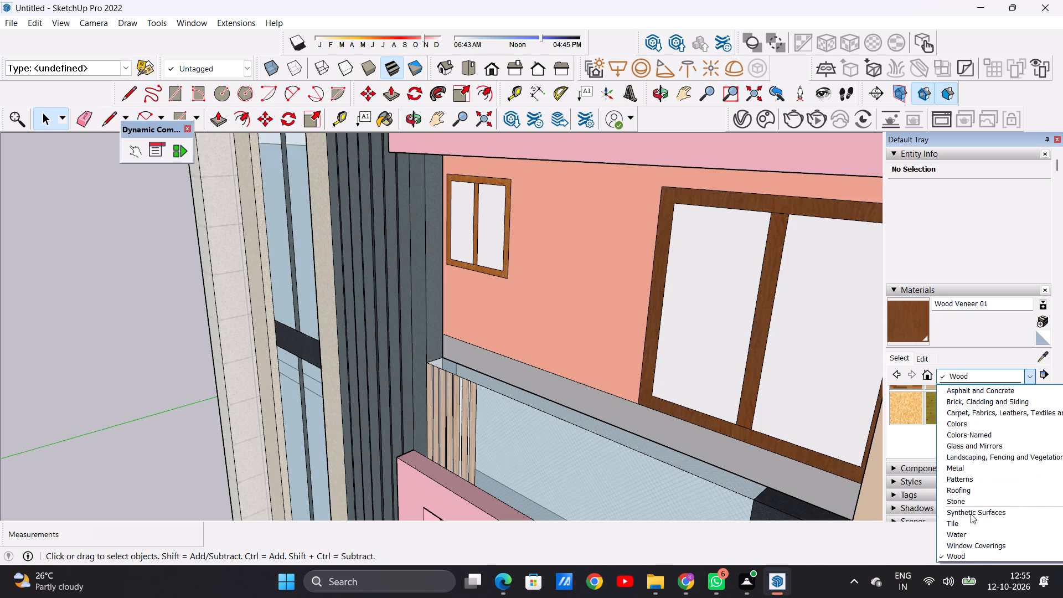
left_click(968, 546)
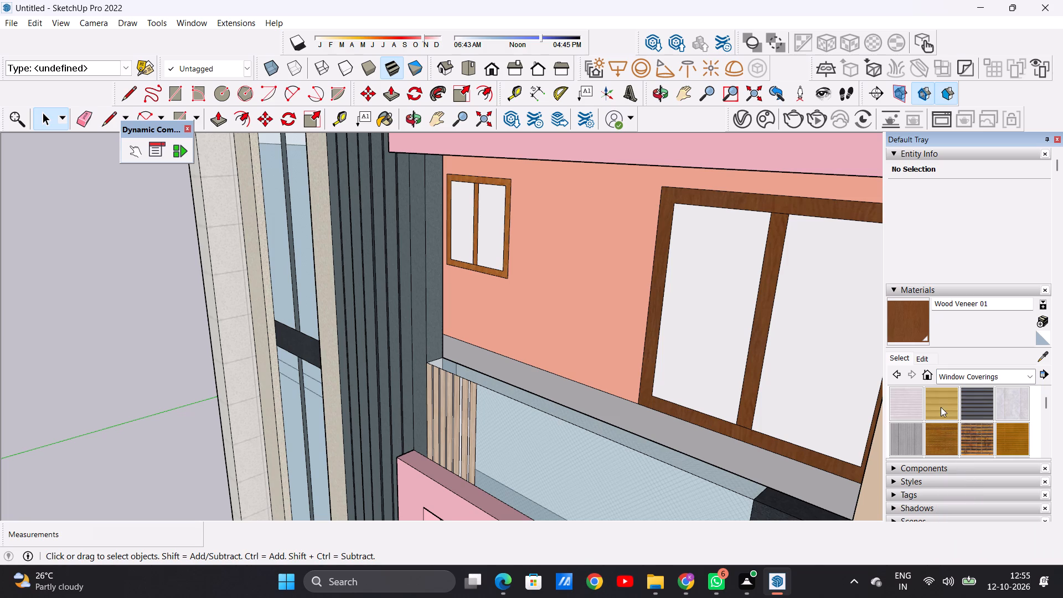
left_click(941, 407)
scroll(457, 211, "up", 5)
left_click(465, 203)
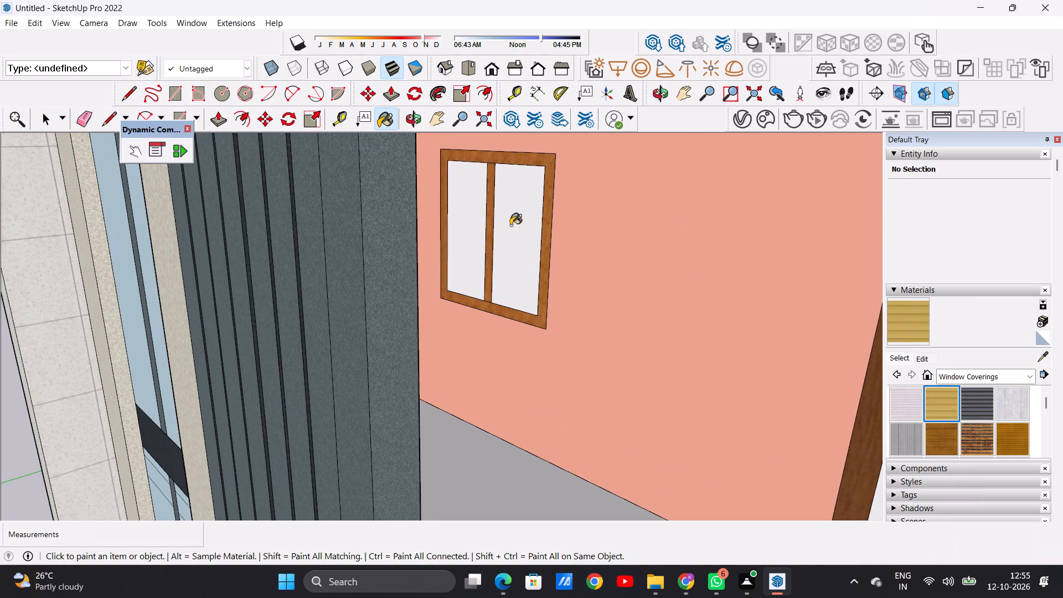
left_click(511, 226)
scroll(497, 299, "down", 4)
Paint both panels of the middle balcony's large door with Window Covering 02.
scroll(511, 281, "down", 3)
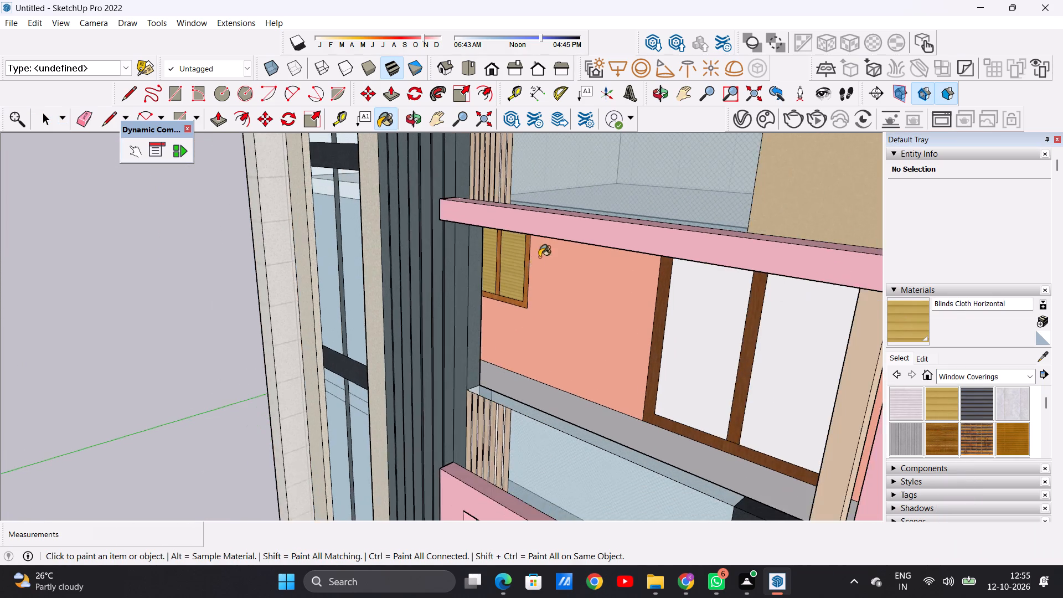
scroll(539, 257, "down", 1)
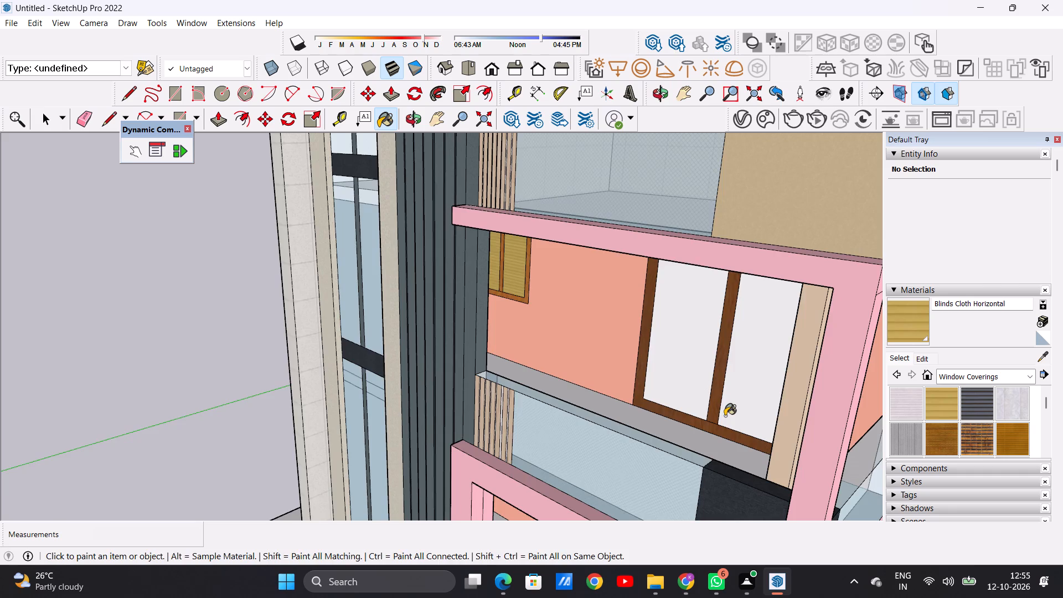
middle_click_drag(725, 416, 756, 390)
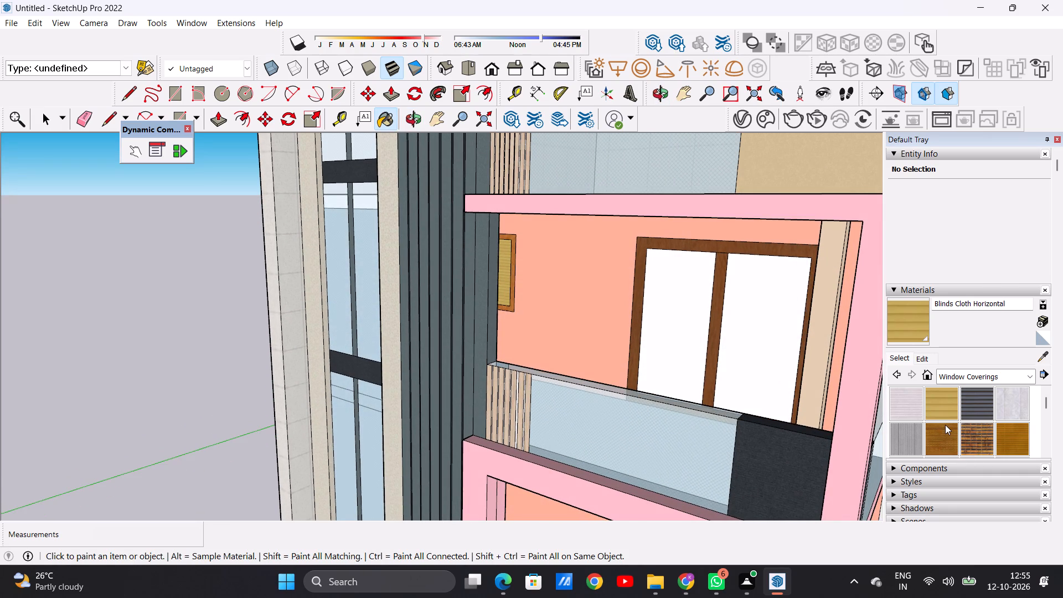
scroll(945, 425, "down", 1)
left_click(1009, 407)
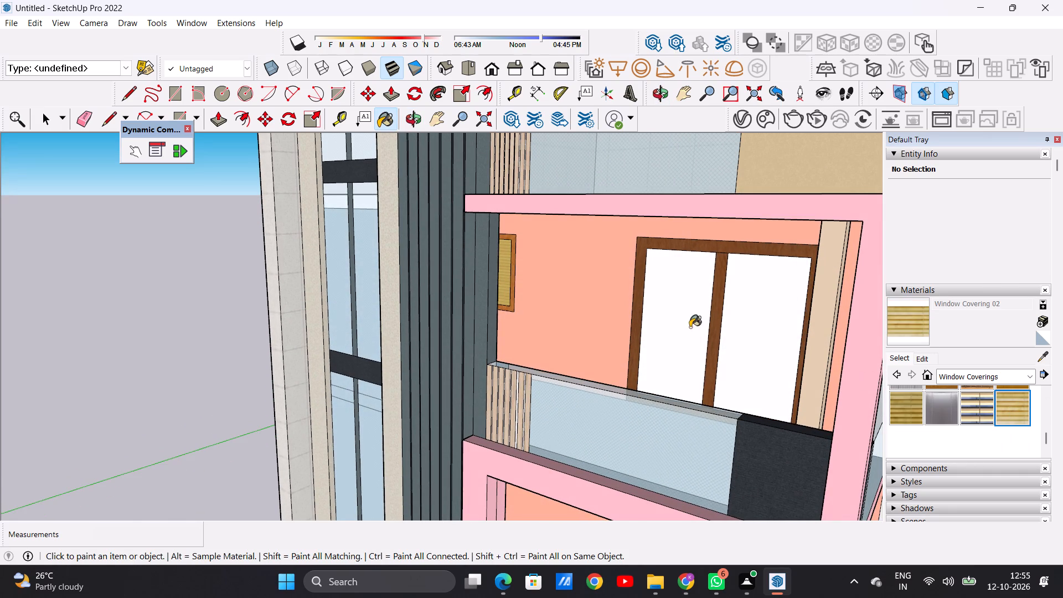
scroll(683, 321, "up", 3)
scroll(683, 321, "down", 1)
scroll(683, 321, "up", 2)
left_click(683, 318)
left_click(811, 346)
scroll(661, 394, "down", 5)
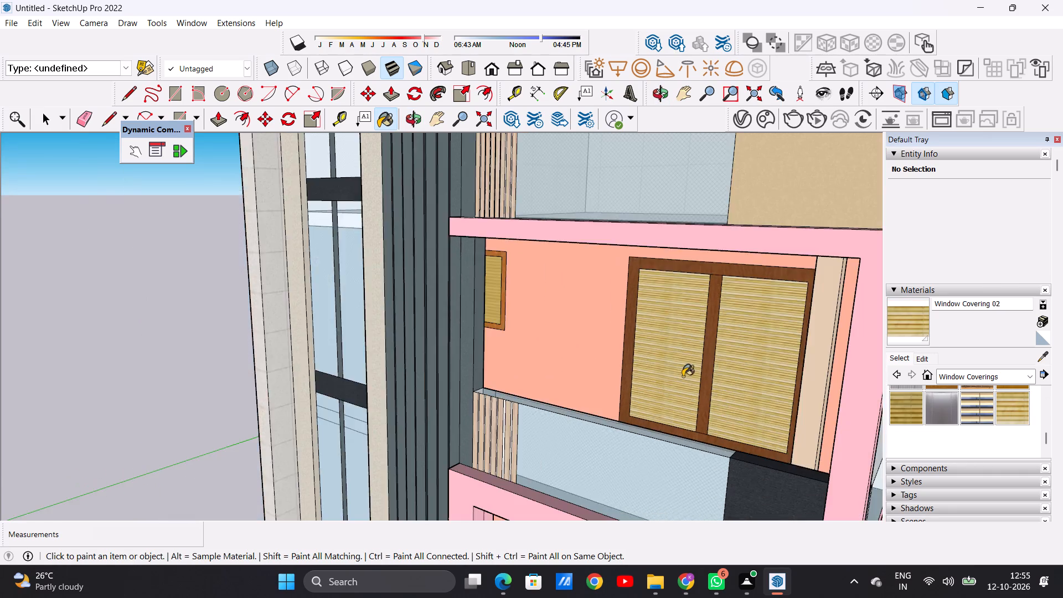
Brighten the Window Covering 02 material's colour to nearly full brightness.
scroll(683, 377, "down", 3)
middle_click_drag(701, 387, 778, 339)
scroll(671, 357, "down", 4)
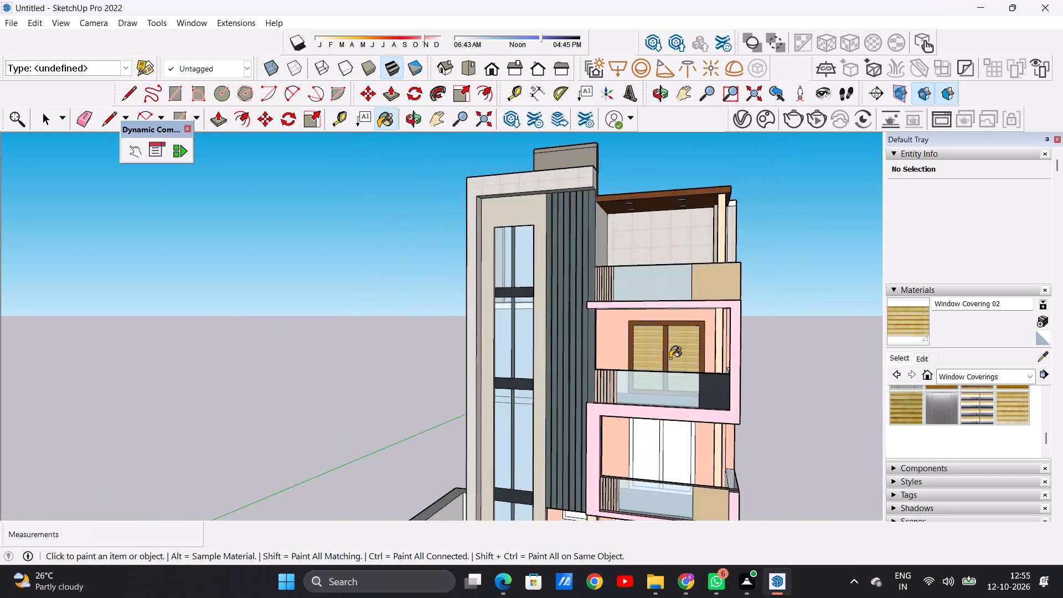
scroll(670, 358, "down", 4)
scroll(625, 323, "down", 4)
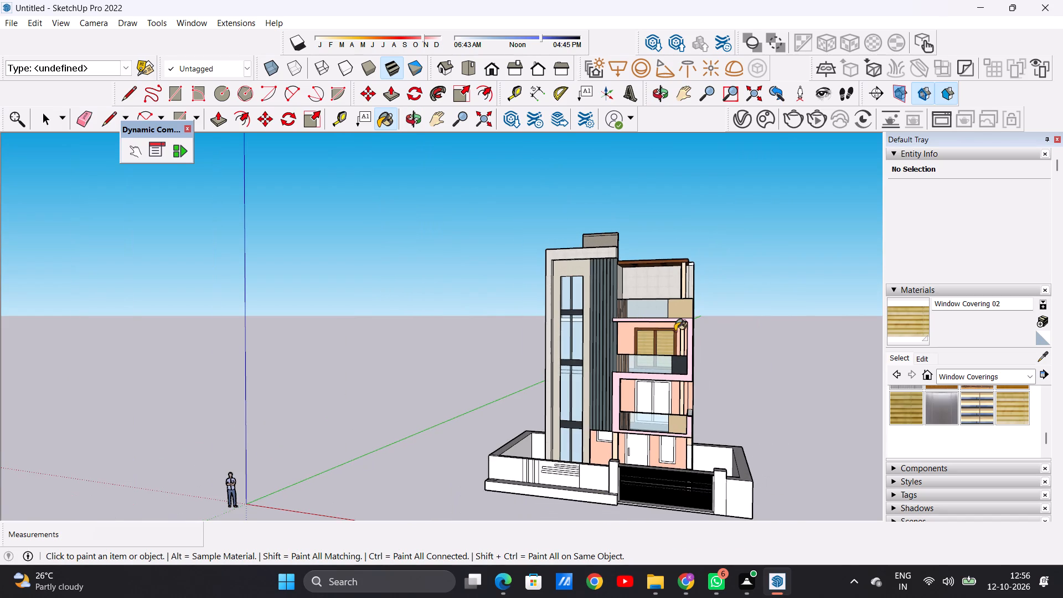
scroll(656, 354, "up", 17)
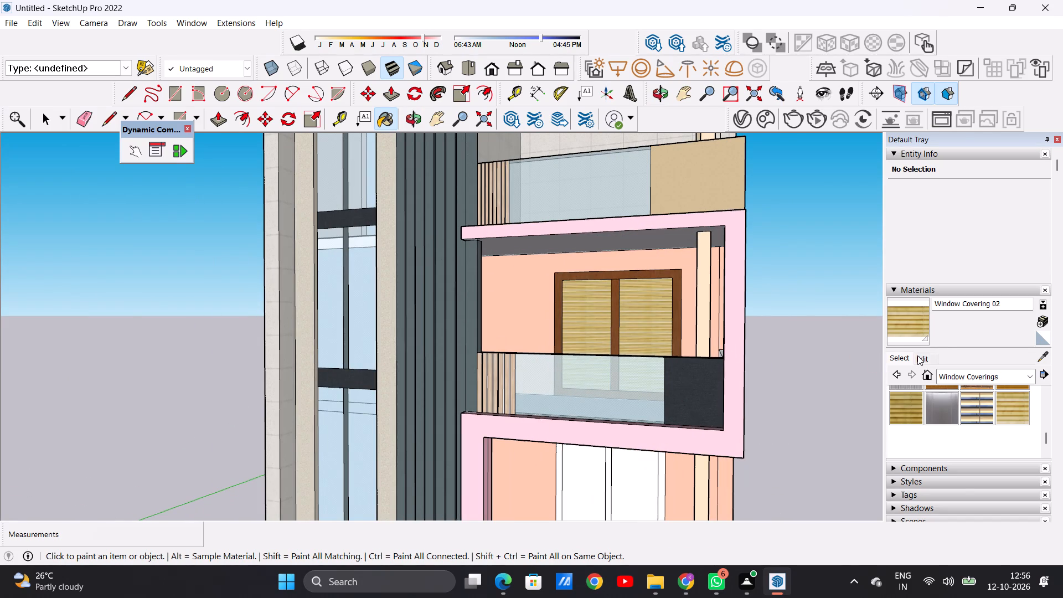
left_click(917, 355)
left_click(954, 403)
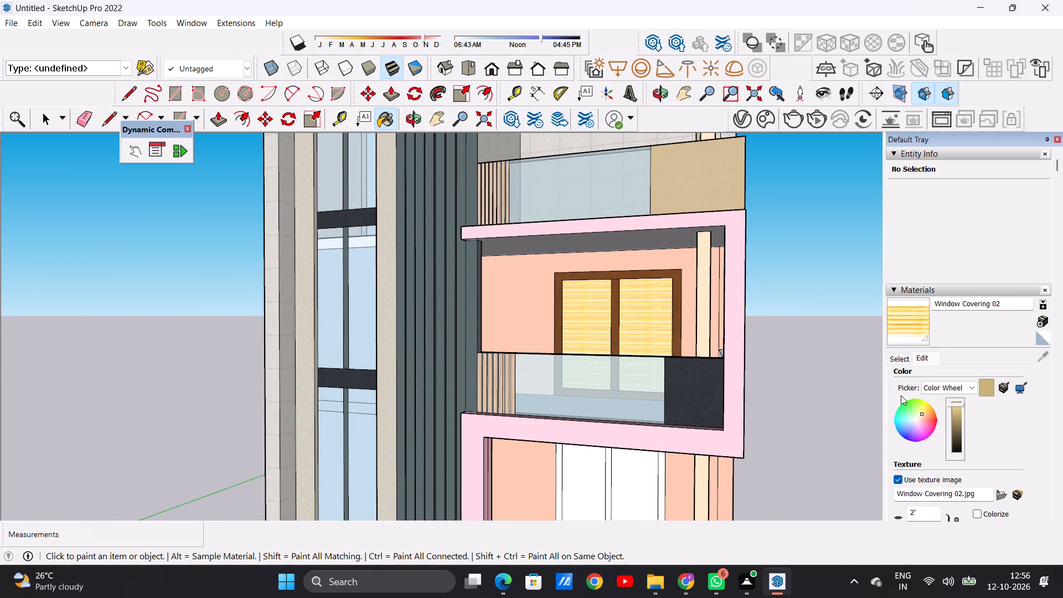
Paint both panels of the lower balcony's large door with the brightened Window Covering 02.
scroll(677, 352, "down", 14)
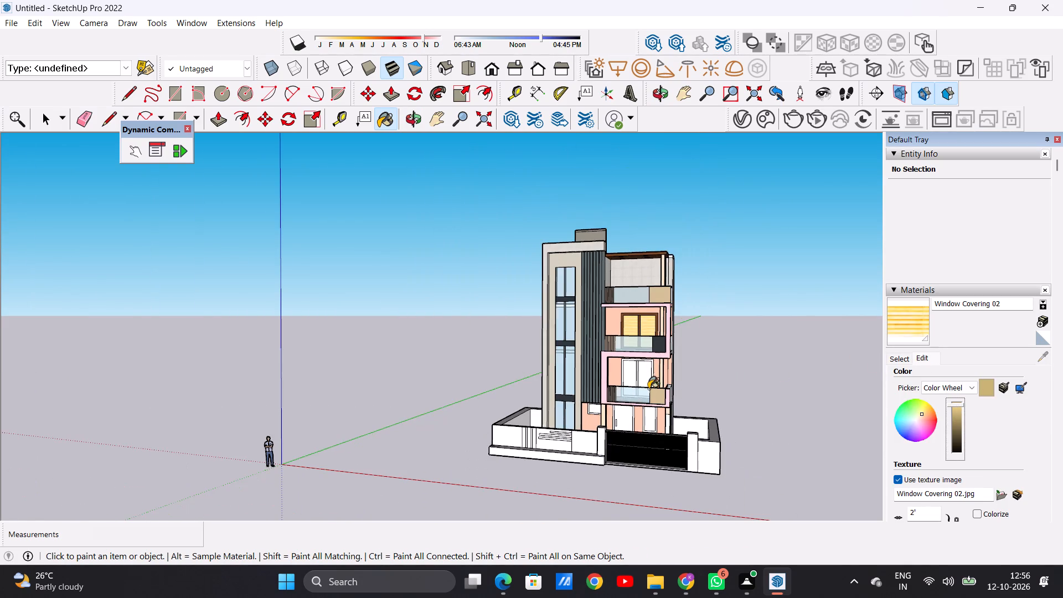
scroll(648, 389, "up", 18)
middle_click_drag(636, 375, 621, 410)
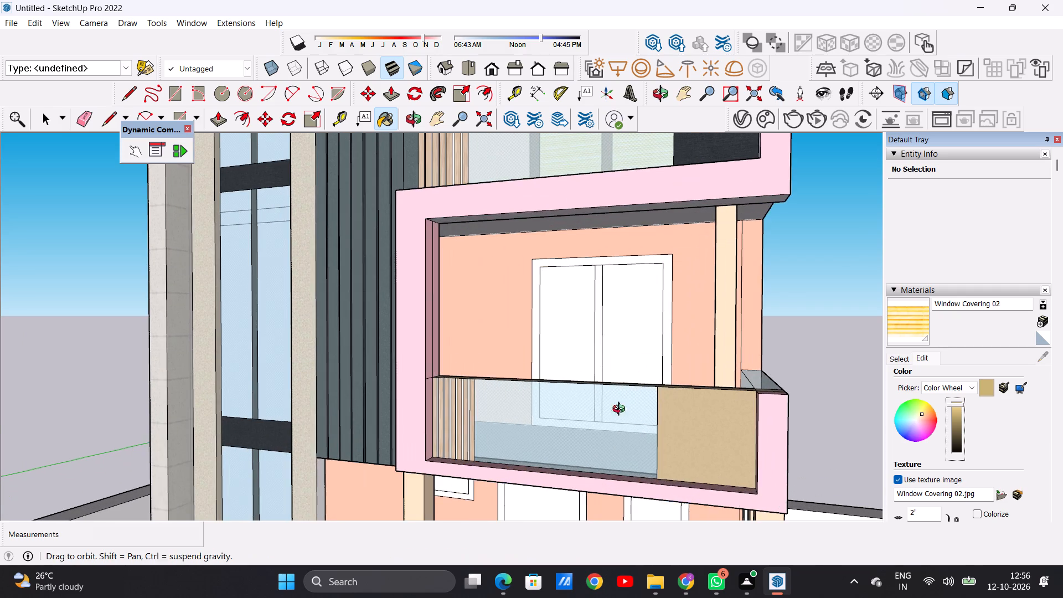
middle_click_drag(621, 410, 614, 447)
scroll(595, 380, "down", 6)
scroll(622, 367, "up", 8)
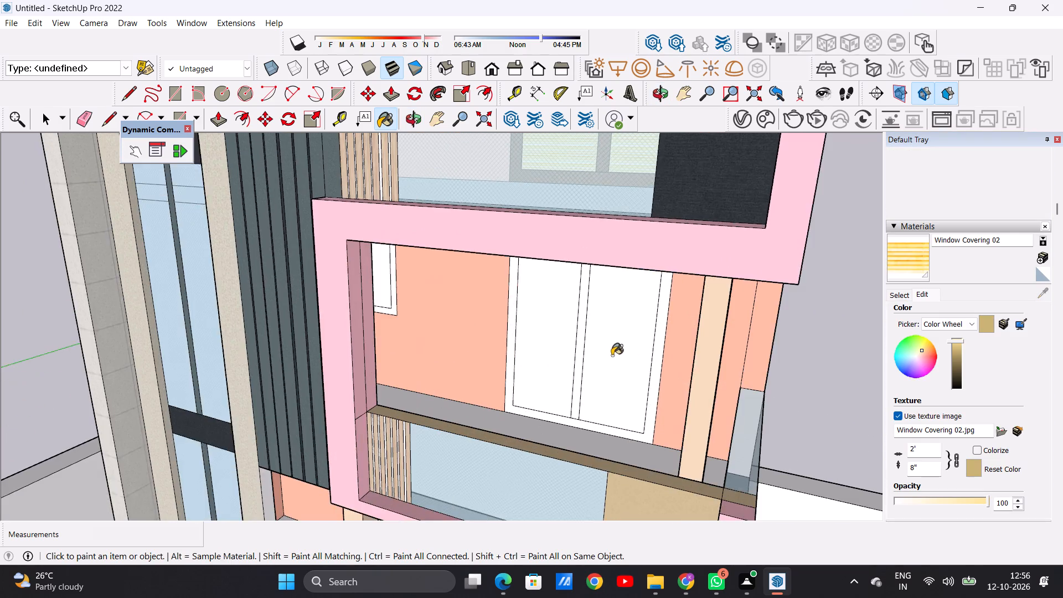
scroll(595, 351, "up", 5)
scroll(572, 404, "down", 5)
middle_click_drag(589, 406, 582, 349)
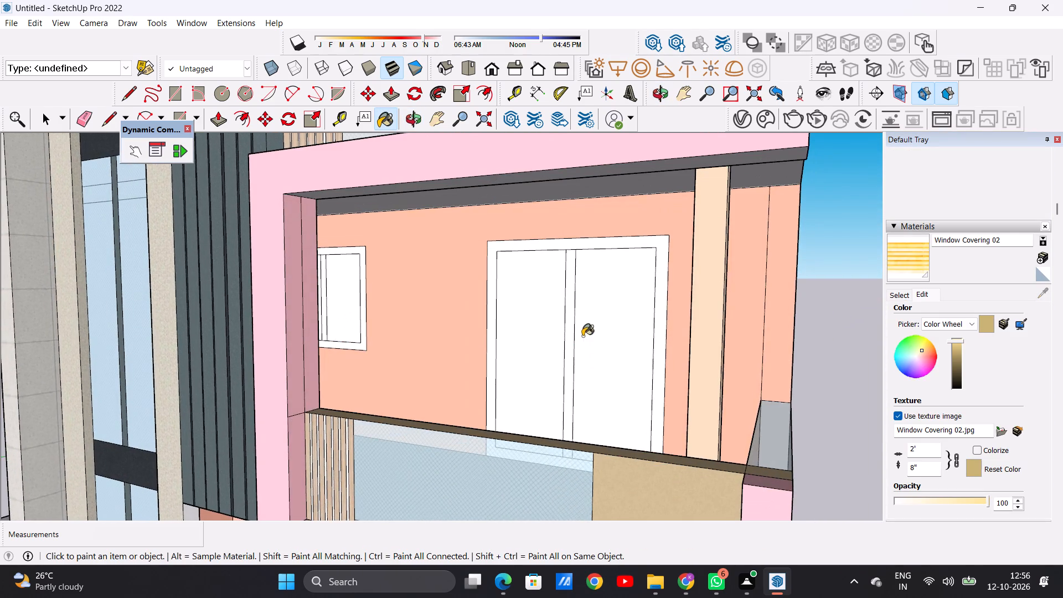
scroll(581, 306, "up", 3)
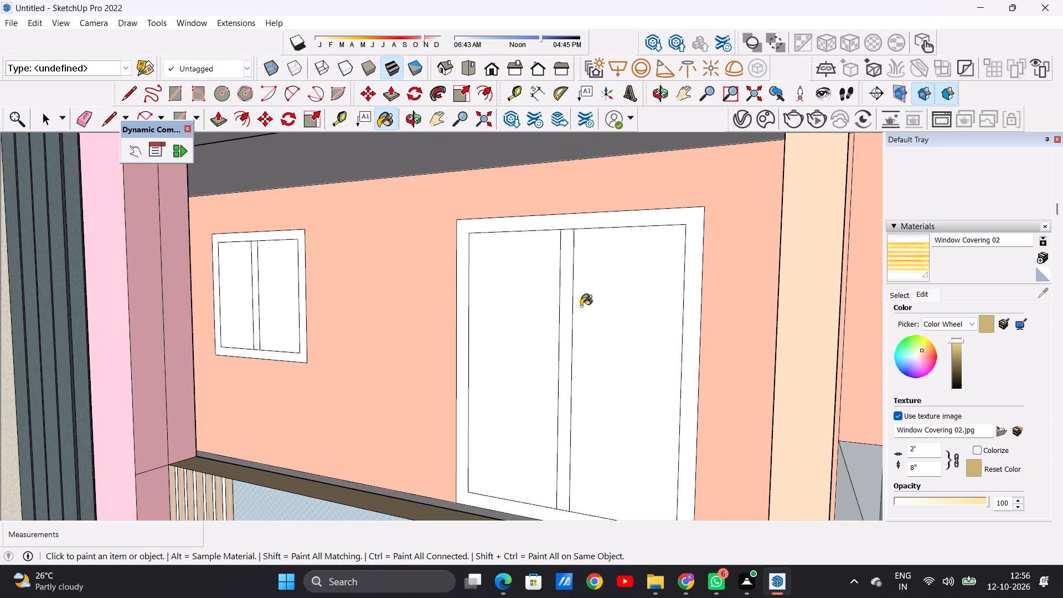
left_click(514, 307)
left_click(639, 330)
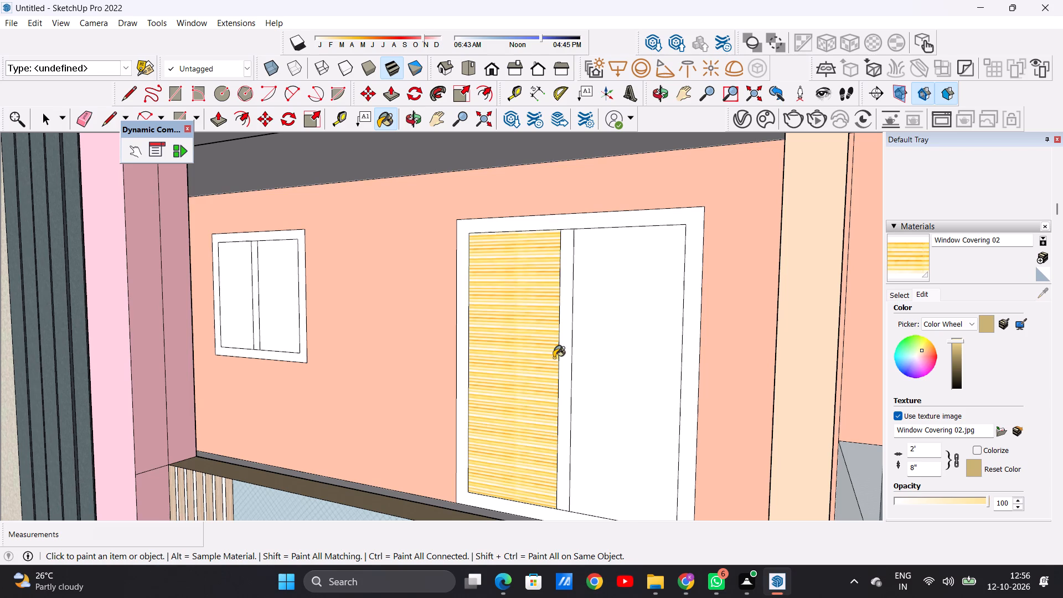
scroll(576, 379, "down", 5)
scroll(576, 383, "up", 1)
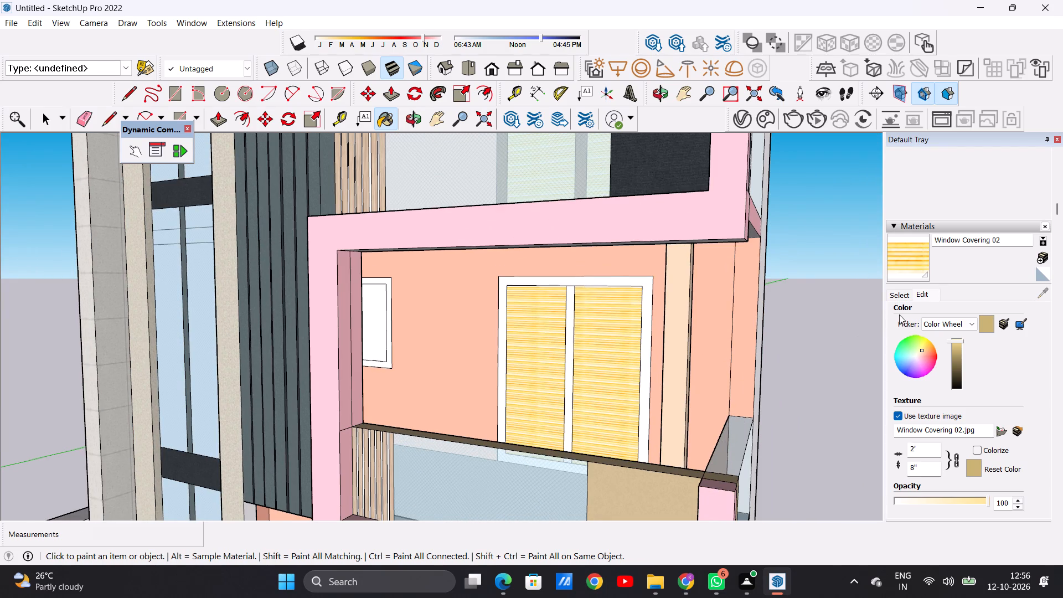
Paint both panes of the lower balcony's small window with Blinds Cloth Horizontal from Window Coverings.
left_click(900, 293)
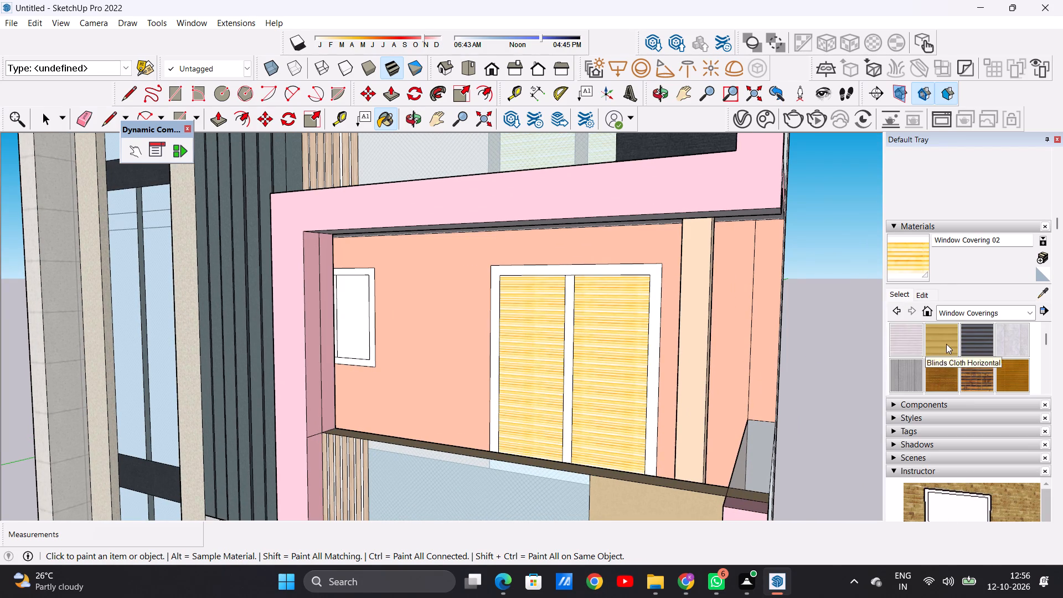
scroll(963, 352, "down", 1)
scroll(964, 352, "up", 3)
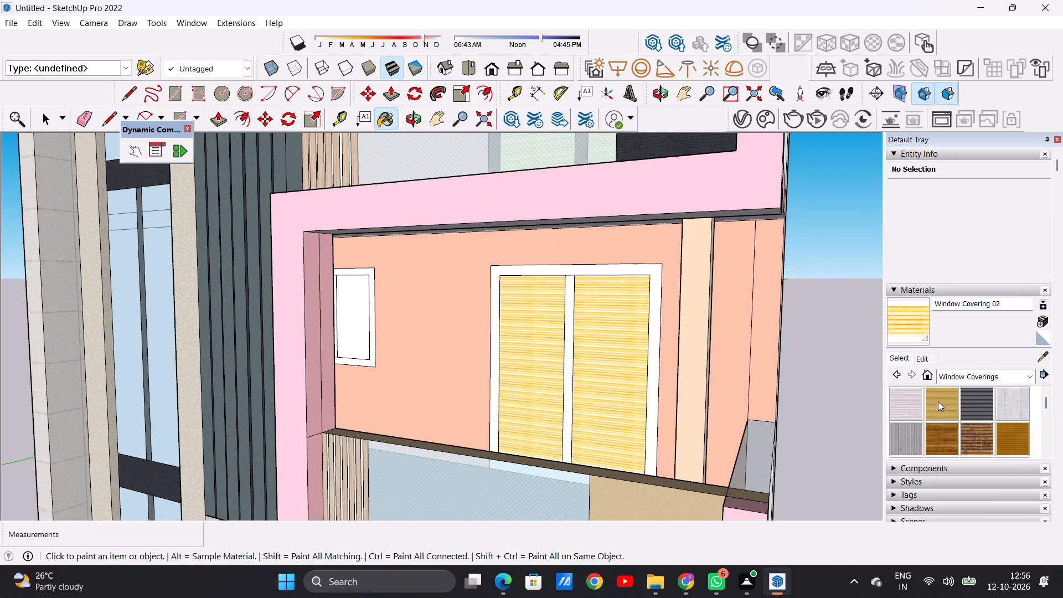
left_click(938, 401)
scroll(385, 303, "up", 7)
middle_click_drag(500, 326, 448, 348)
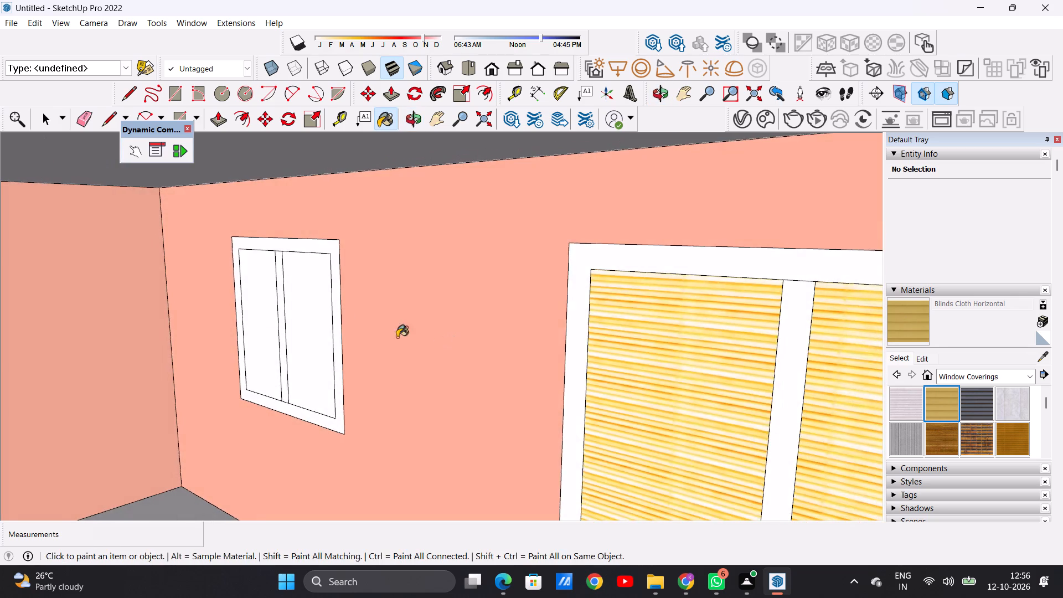
scroll(246, 321, "up", 4)
left_click(267, 300)
left_click(331, 313)
Paint the lower balcony small window's frame and centre mullion with Wood Bamboo from the Wood collection.
scroll(342, 328, "down", 2)
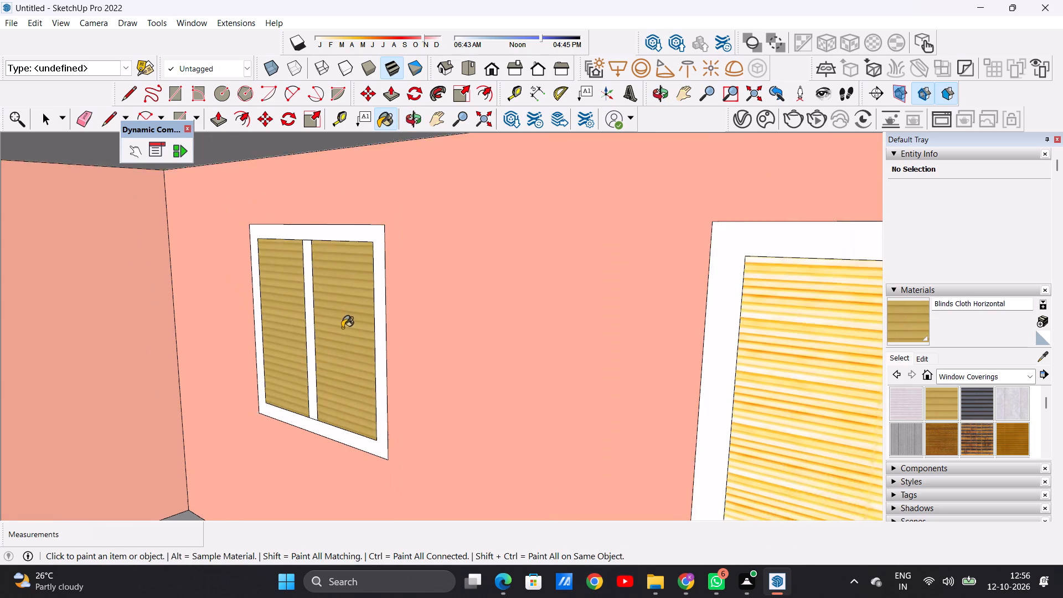
scroll(342, 328, "down", 3)
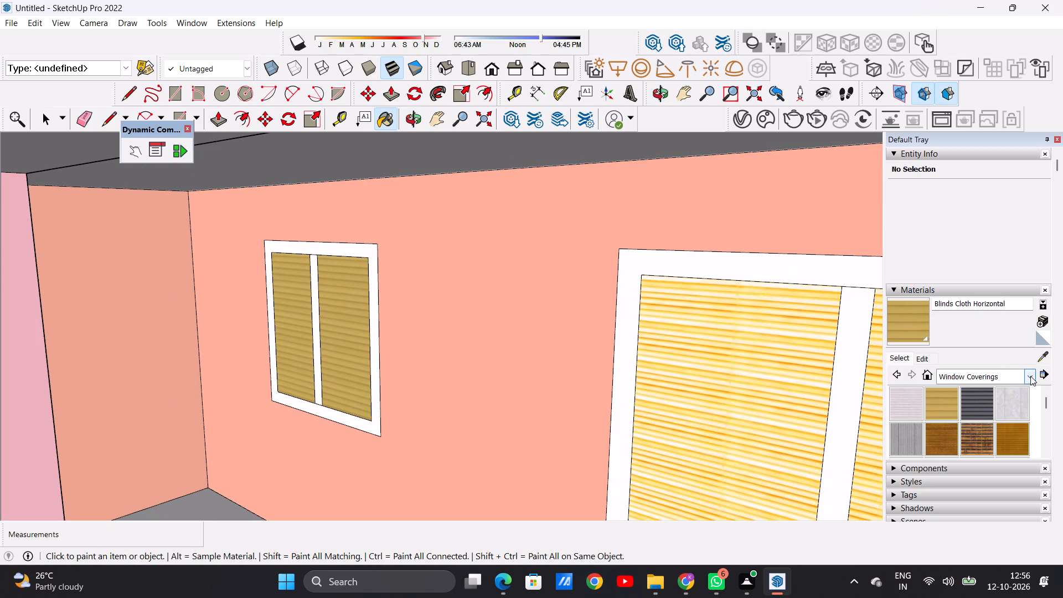
left_click(1030, 376)
left_click(952, 554)
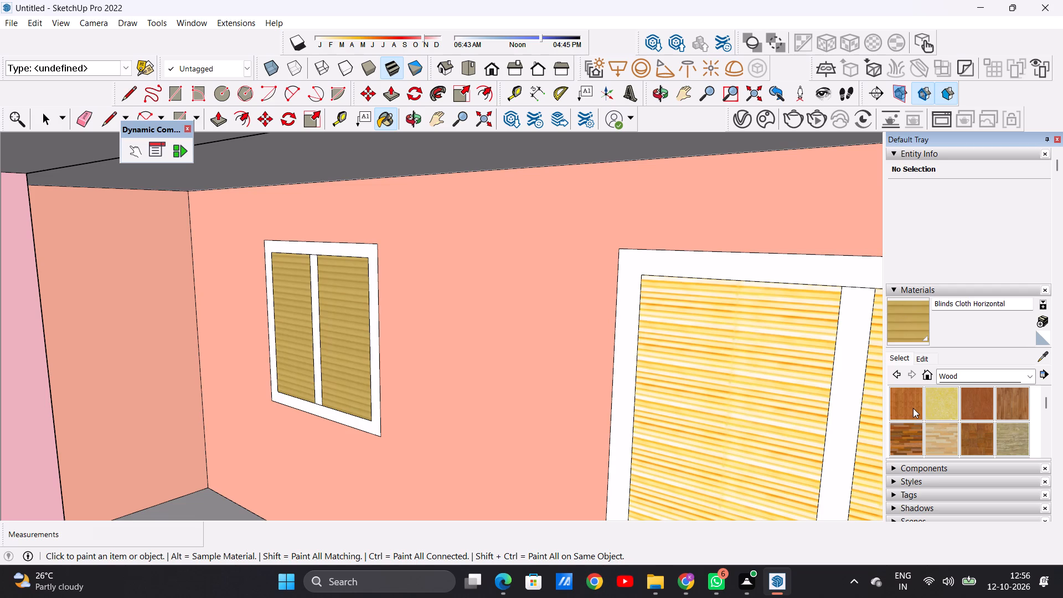
left_click(913, 408)
scroll(376, 329, "up", 5)
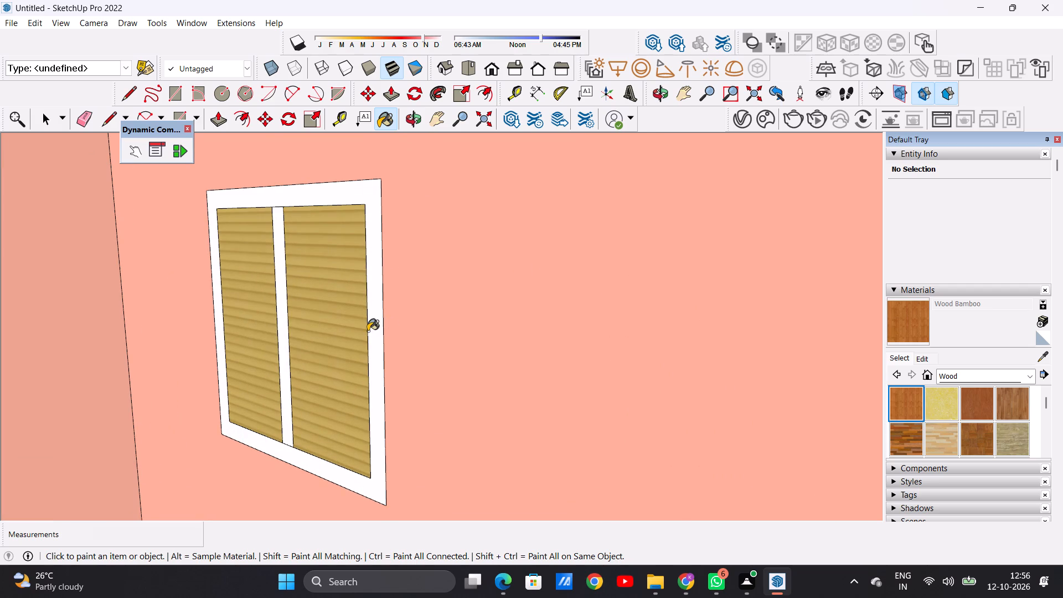
left_click(374, 331)
scroll(268, 344, "up", 5)
left_click(291, 331)
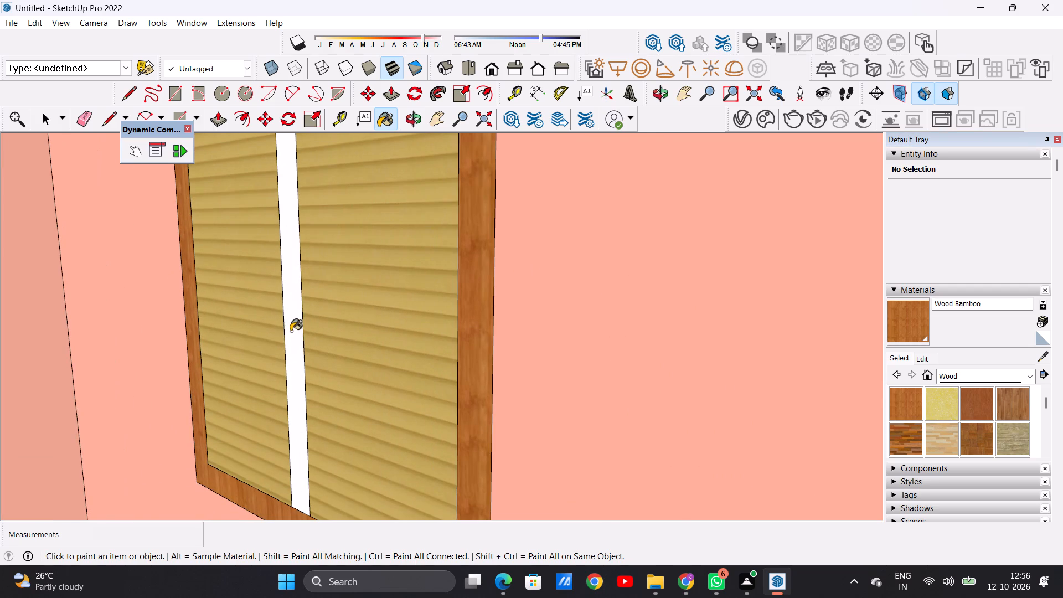
Paint the lower balcony large door's frame and centre mullion with Wood Veneer 01.
scroll(356, 337, "down", 14)
scroll(383, 329, "up", 1)
scroll(384, 328, "down", 10)
middle_click_drag(421, 387, 563, 364)
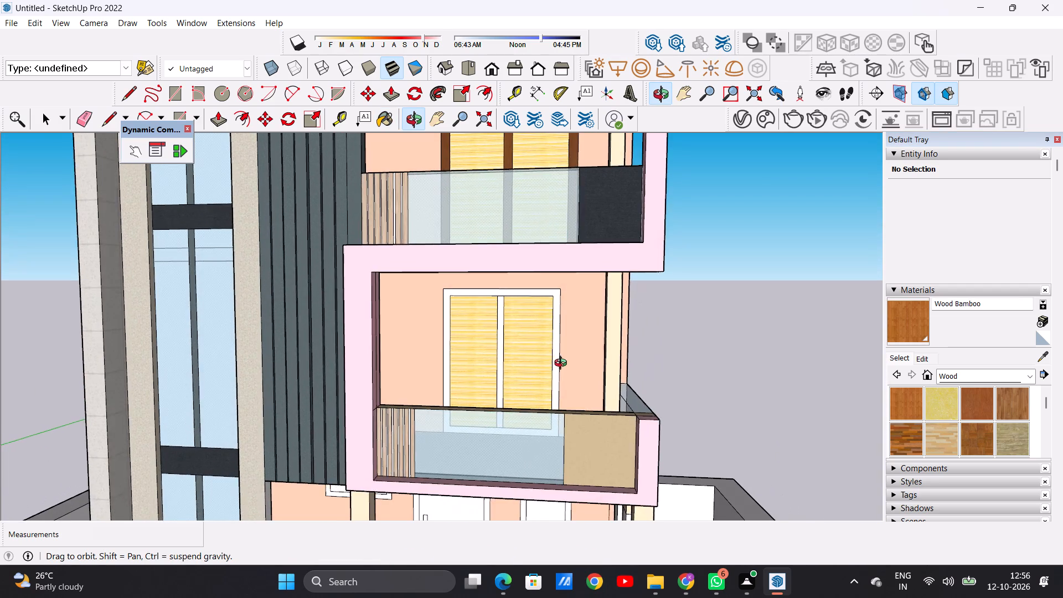
middle_click_drag(563, 364, 567, 394)
scroll(957, 413, "down", 1)
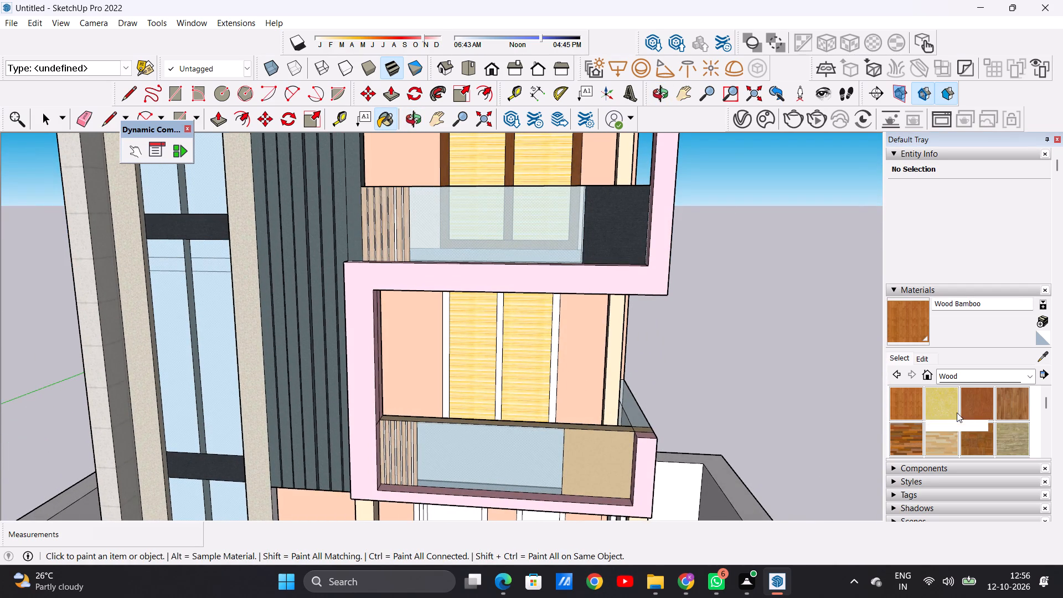
left_click(974, 412)
scroll(555, 344, "up", 7)
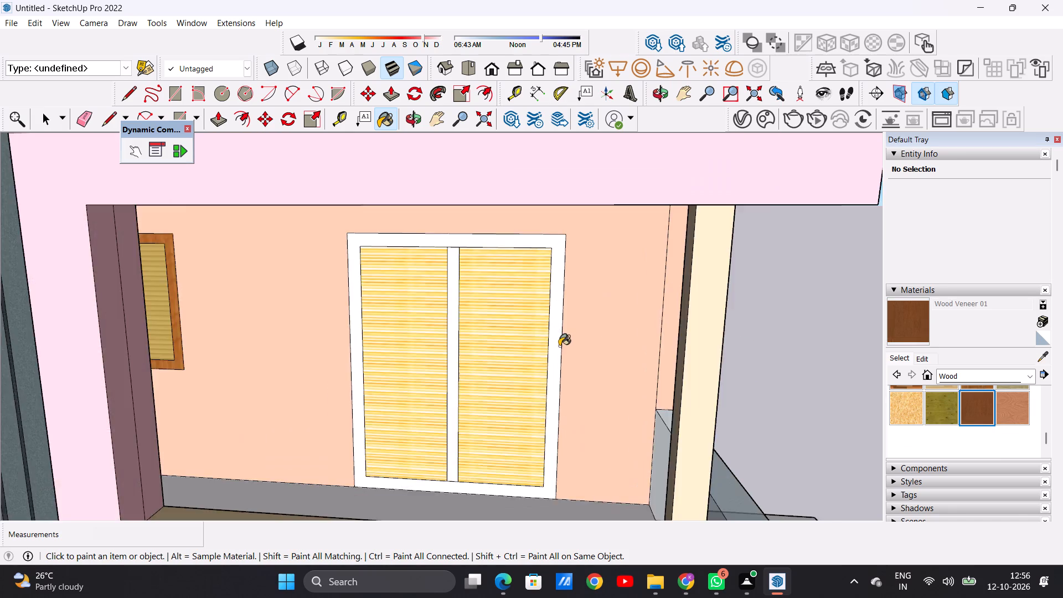
scroll(559, 346, "up", 4)
left_click(556, 337)
left_click(383, 365)
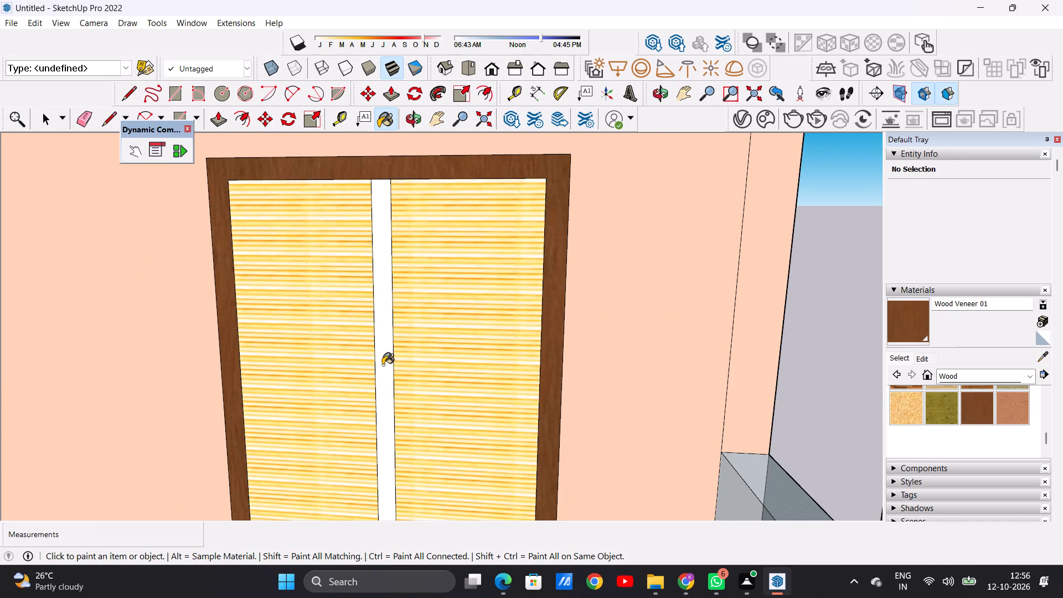
key("space")
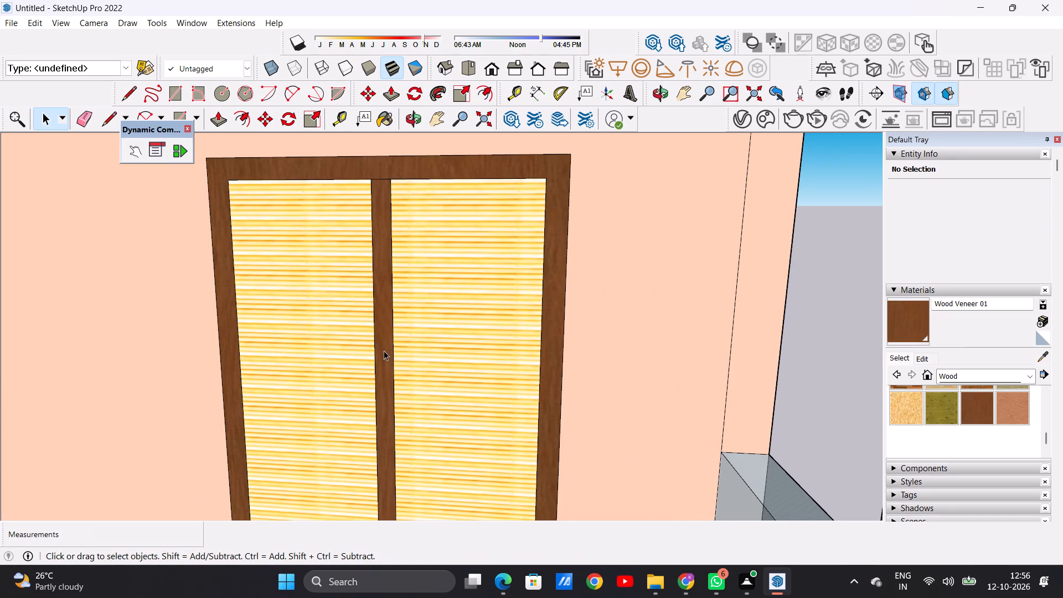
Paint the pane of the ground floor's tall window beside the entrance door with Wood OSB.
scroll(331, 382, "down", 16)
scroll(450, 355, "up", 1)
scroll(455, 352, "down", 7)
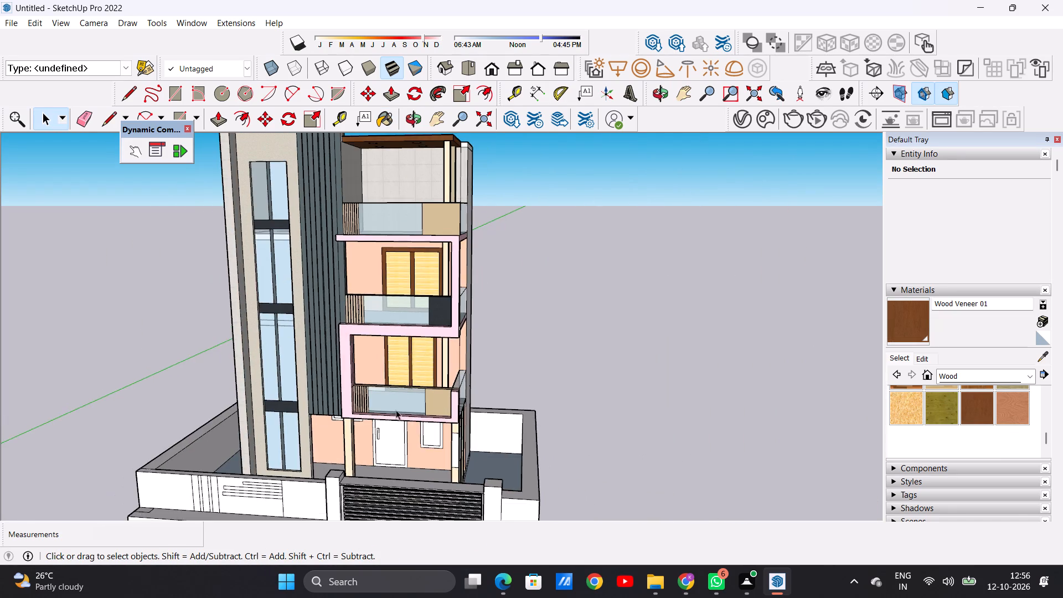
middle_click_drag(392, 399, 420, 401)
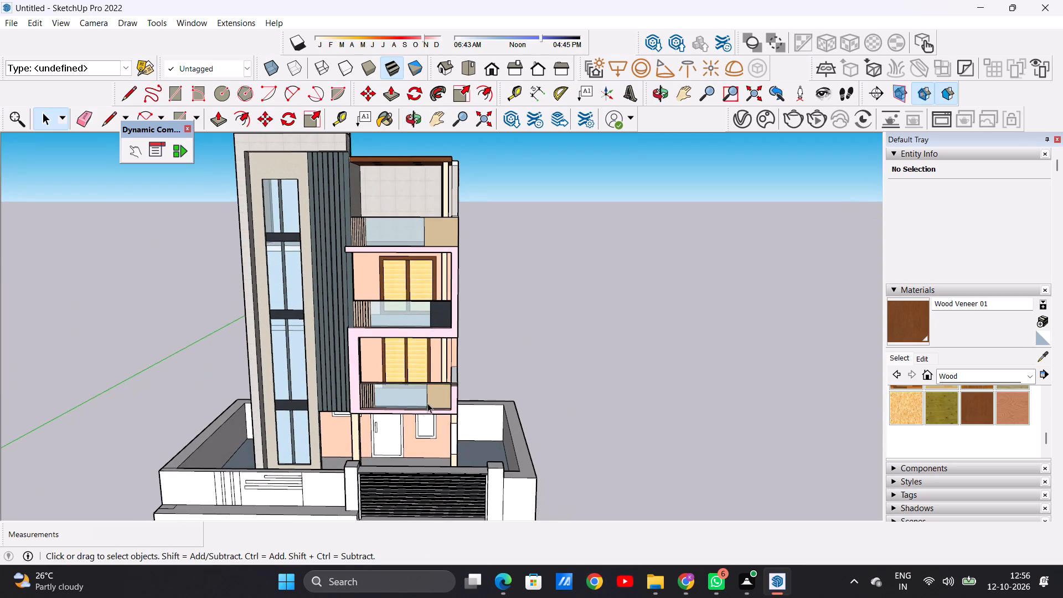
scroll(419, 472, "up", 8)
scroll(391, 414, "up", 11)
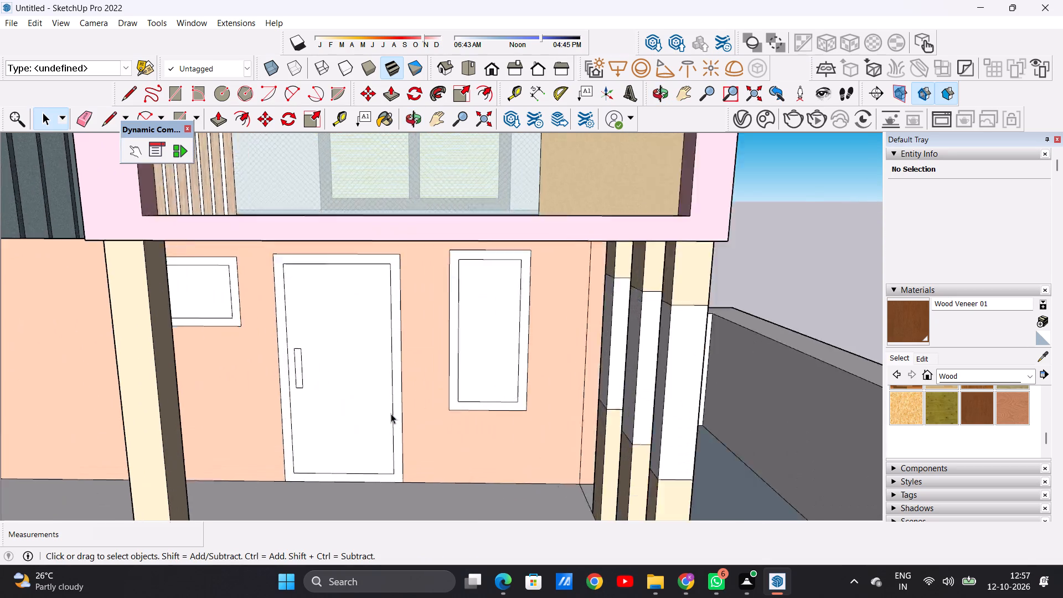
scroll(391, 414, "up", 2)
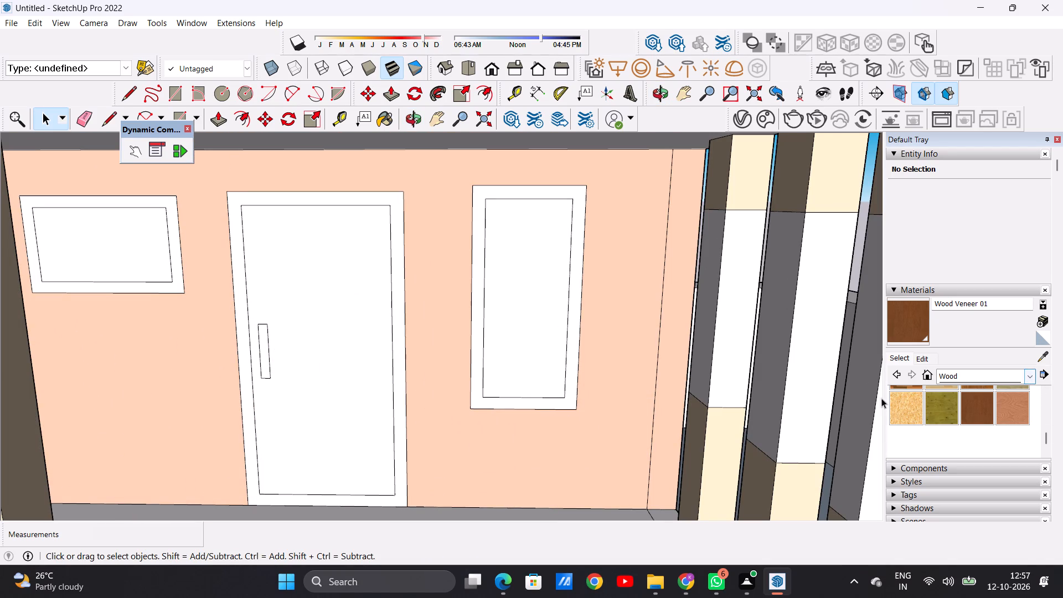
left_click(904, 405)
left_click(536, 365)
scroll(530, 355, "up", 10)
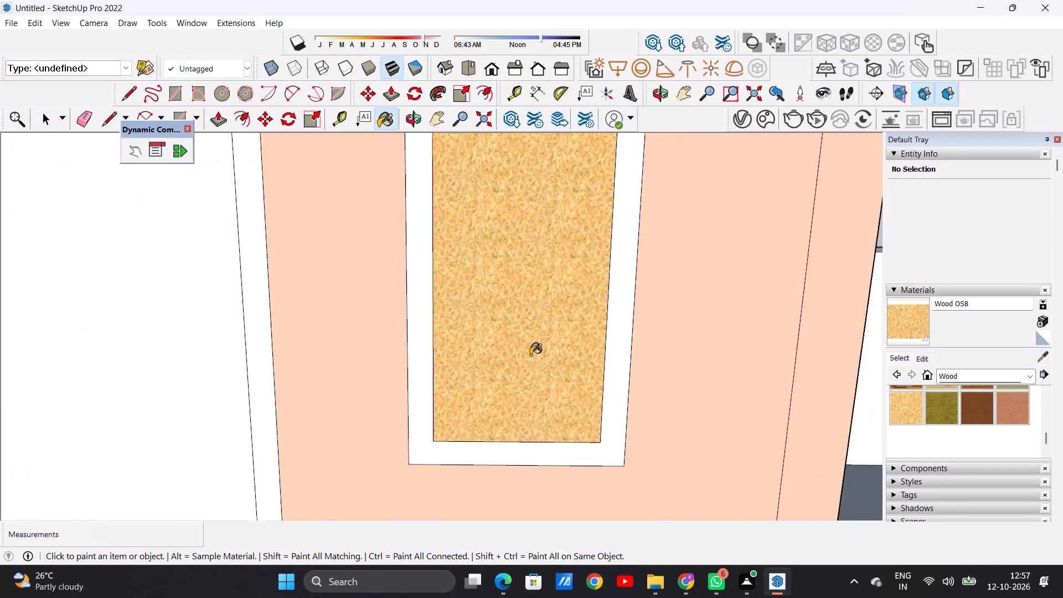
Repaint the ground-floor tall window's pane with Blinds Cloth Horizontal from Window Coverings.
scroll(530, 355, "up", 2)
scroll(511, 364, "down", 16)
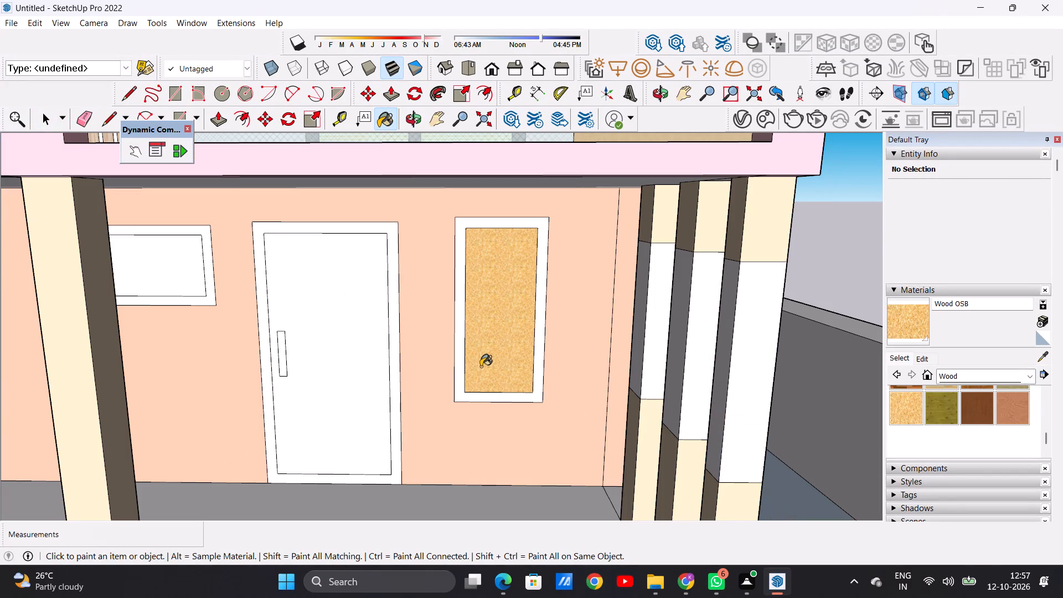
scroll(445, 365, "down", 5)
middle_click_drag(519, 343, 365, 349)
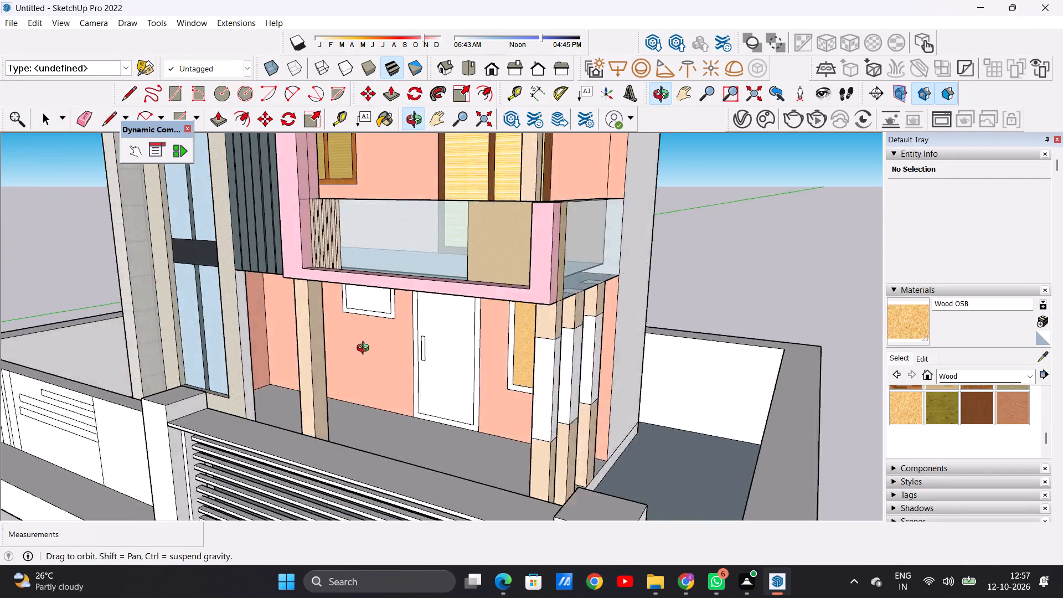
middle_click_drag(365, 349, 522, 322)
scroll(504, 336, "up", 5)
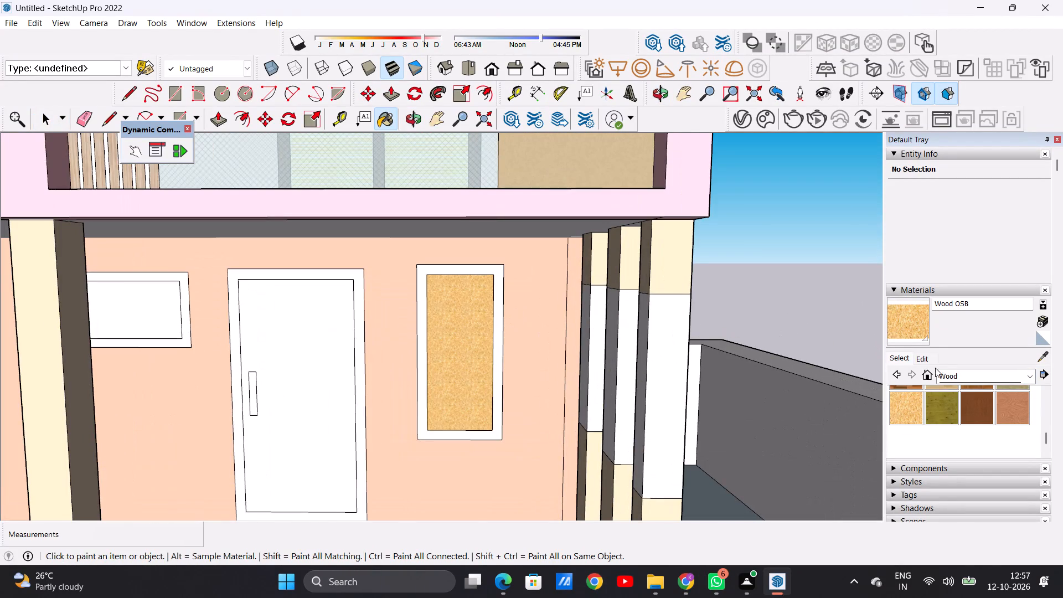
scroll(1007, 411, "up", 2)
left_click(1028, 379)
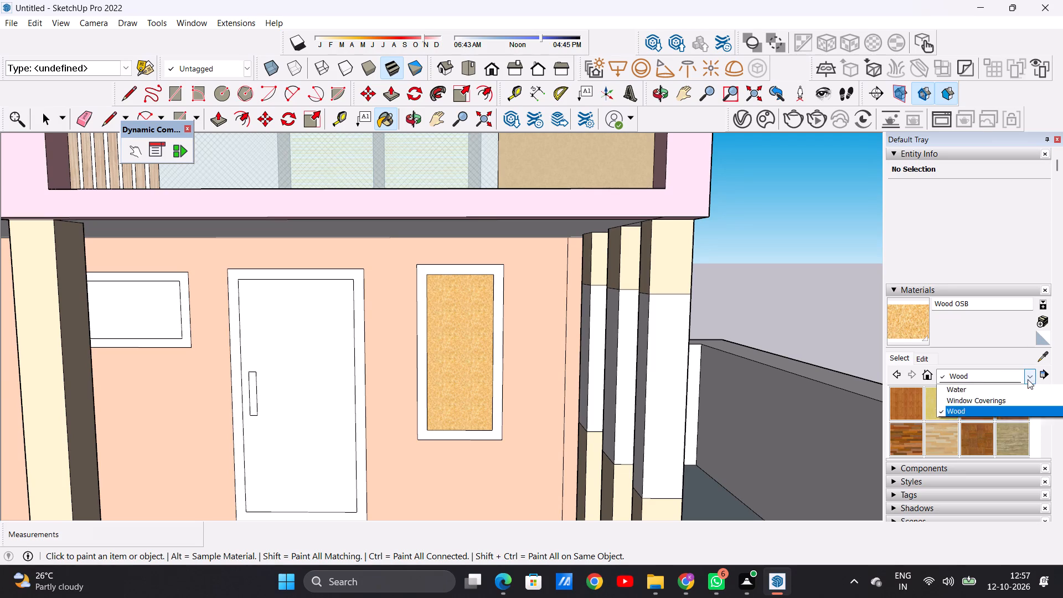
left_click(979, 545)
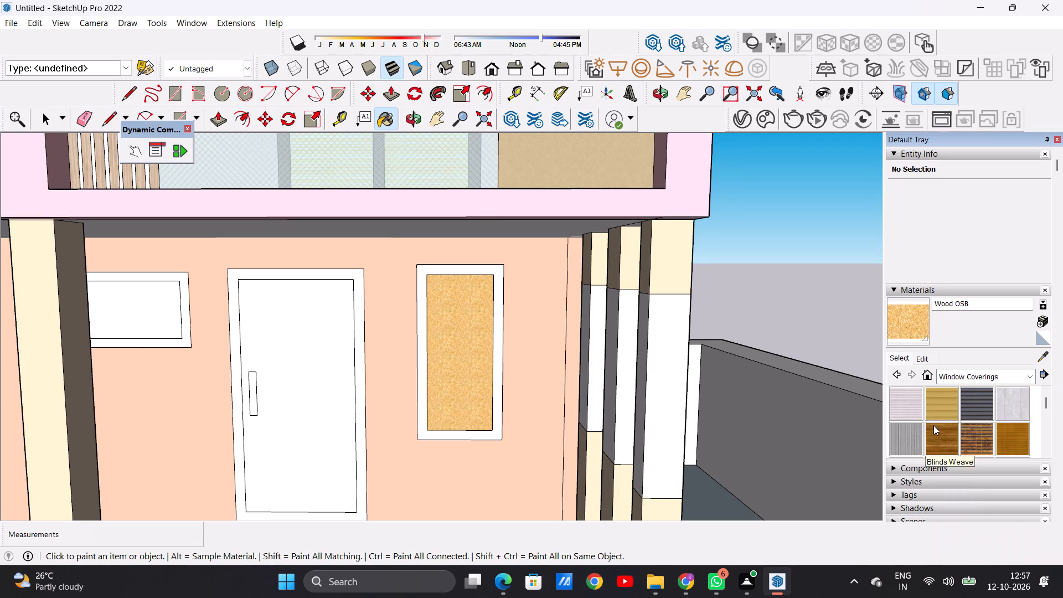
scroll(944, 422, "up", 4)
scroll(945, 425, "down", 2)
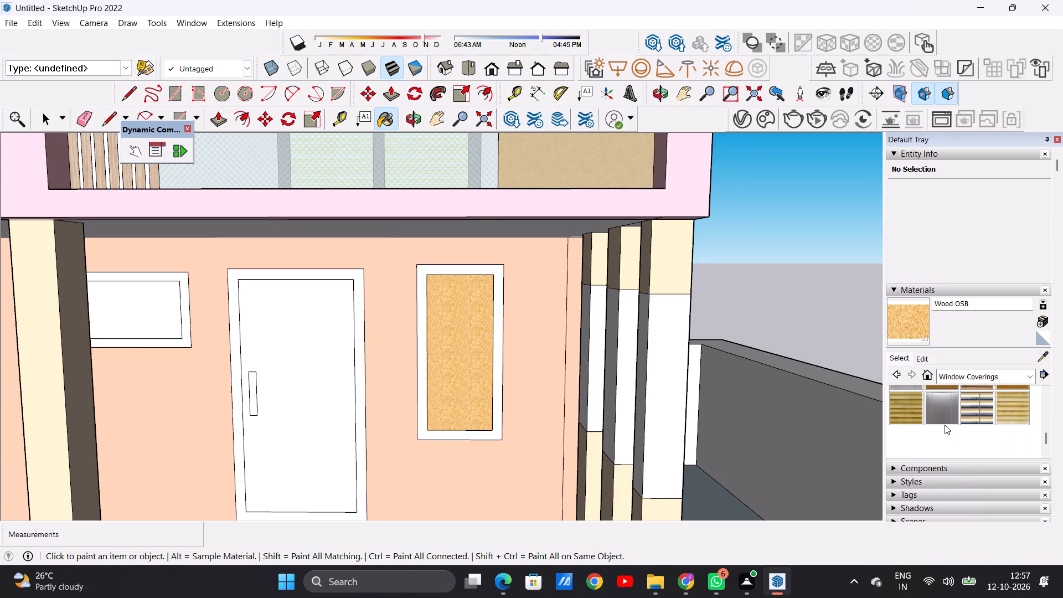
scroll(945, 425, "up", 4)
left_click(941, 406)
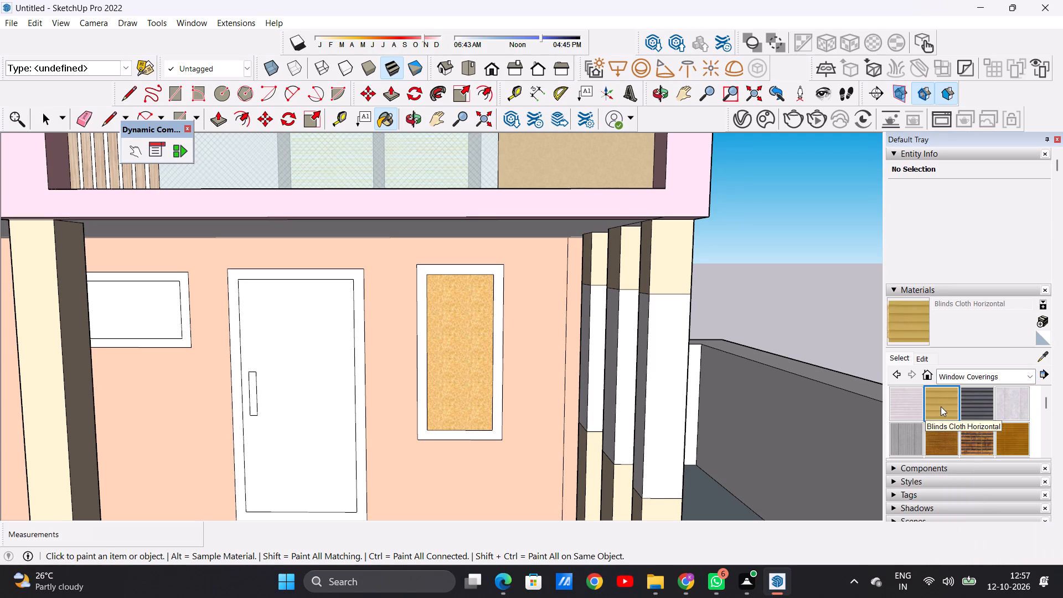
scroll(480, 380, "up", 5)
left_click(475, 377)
Repaint the ground-floor tall window's pane with Window Covering 02.
scroll(441, 413, "down", 7)
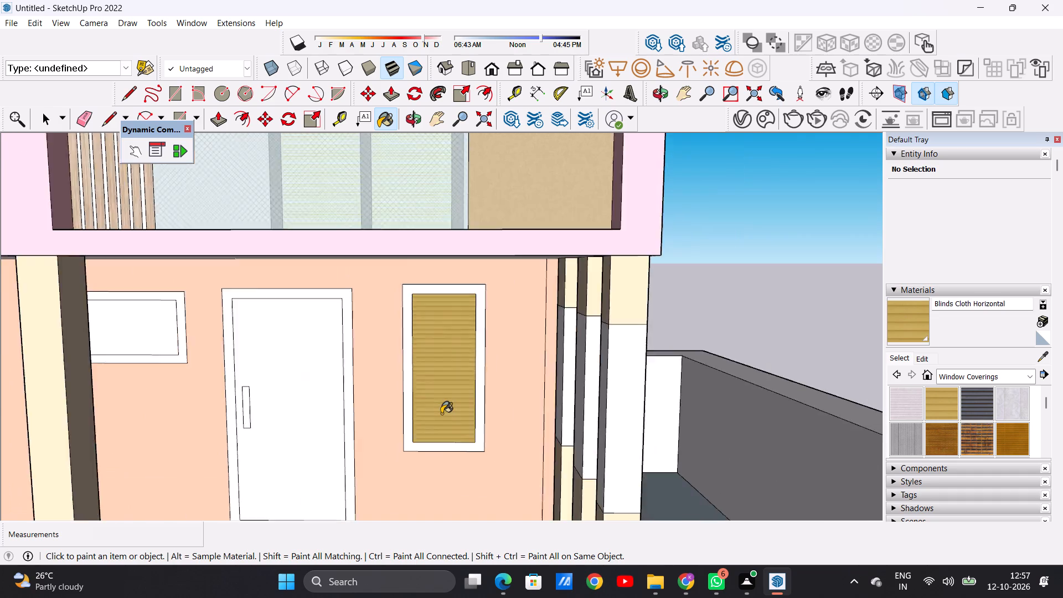
scroll(441, 414, "down", 8)
scroll(446, 404, "up", 6)
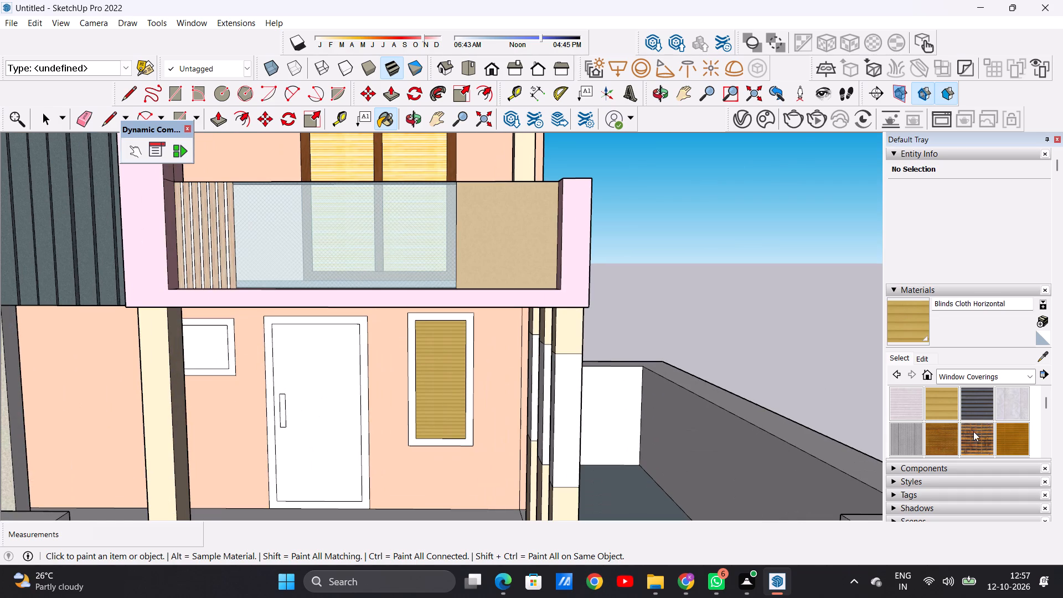
scroll(980, 420, "down", 2)
left_click(1004, 406)
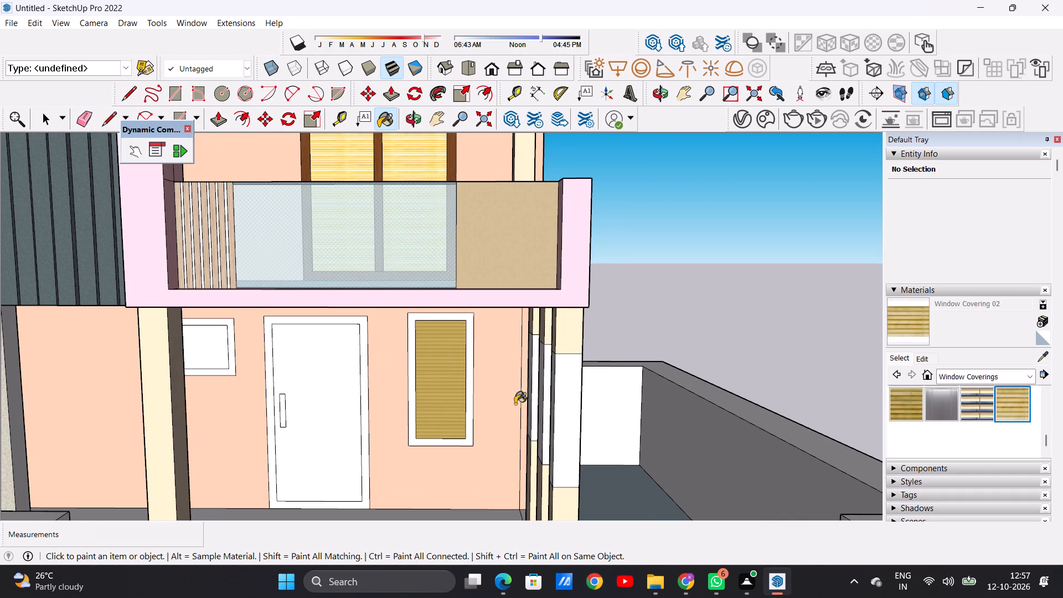
scroll(446, 399, "up", 2)
scroll(447, 399, "down", 1)
scroll(447, 399, "up", 3)
left_click(447, 399)
Brighten the colour of the ground-floor tall window's Window Covering 02 material to nearly full brightness.
scroll(444, 397, "up", 5)
scroll(446, 398, "down", 5)
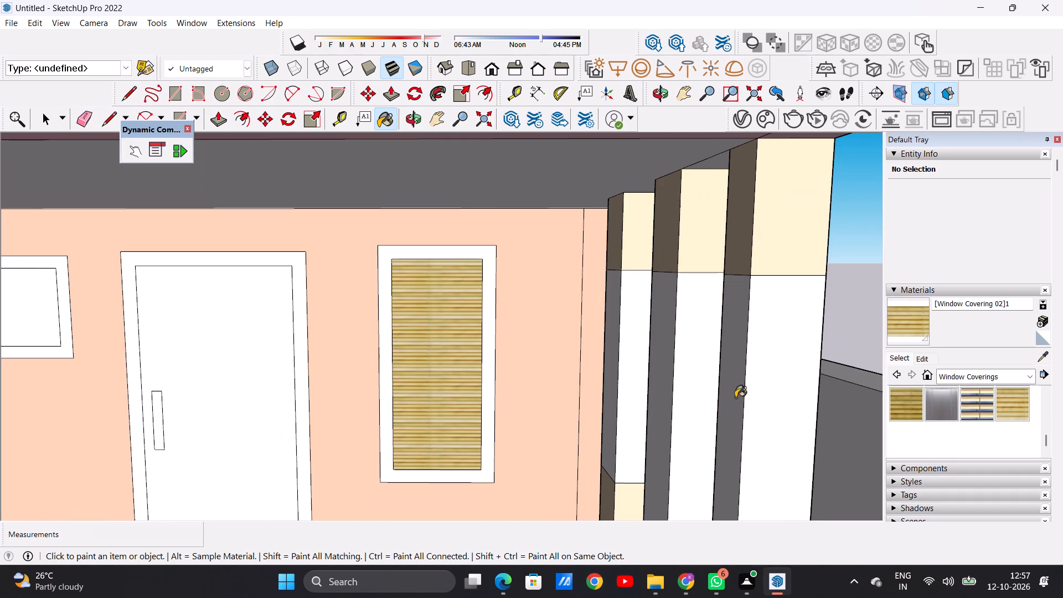
scroll(454, 400, "down", 15)
scroll(463, 400, "up", 10)
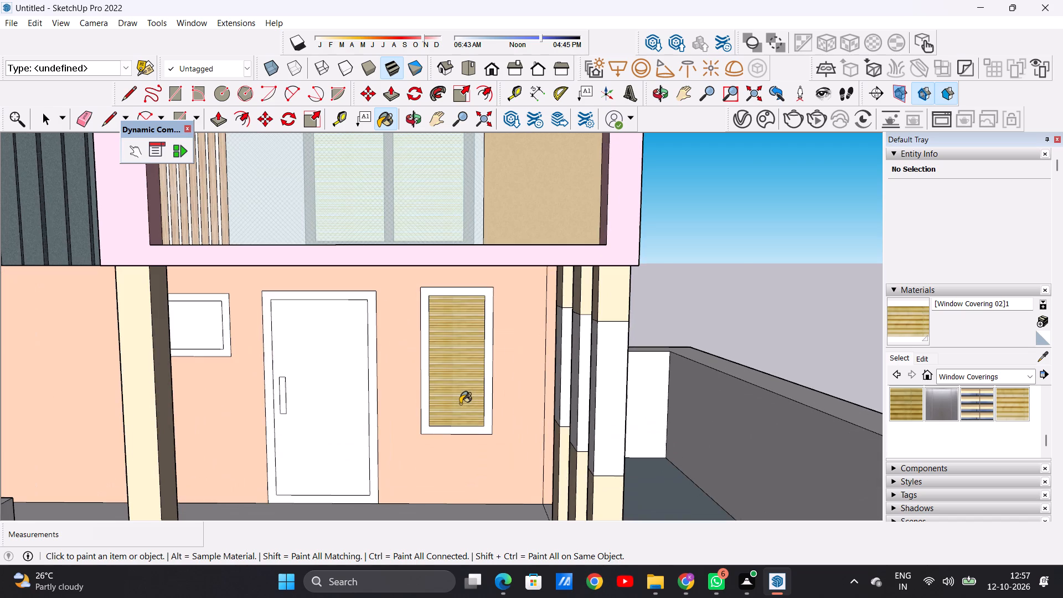
left_click(923, 357)
left_click(955, 408)
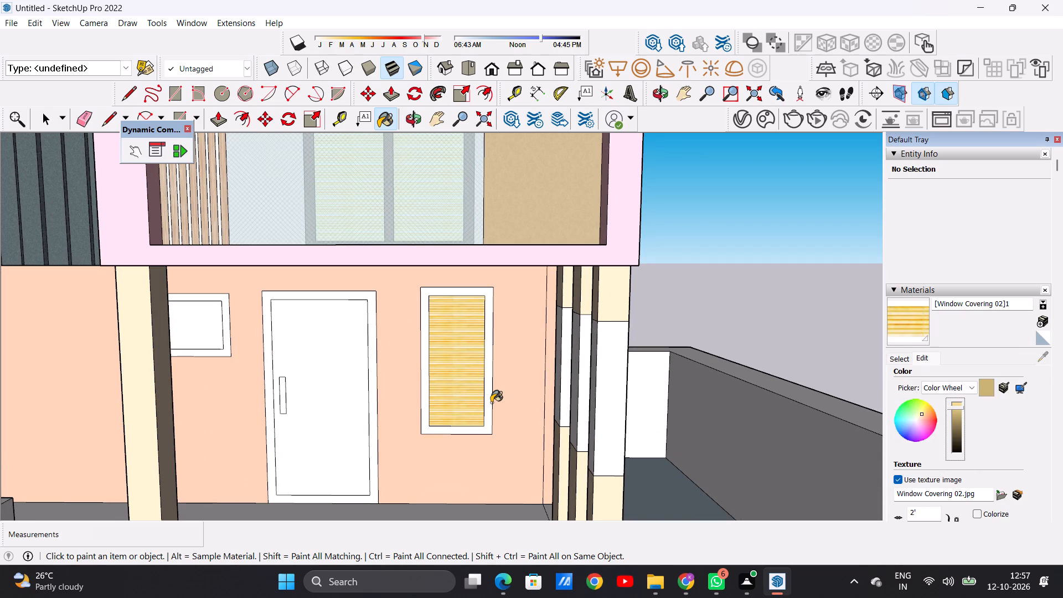
key("space")
key("space")
scroll(501, 362, "down", 11)
left_click(673, 283)
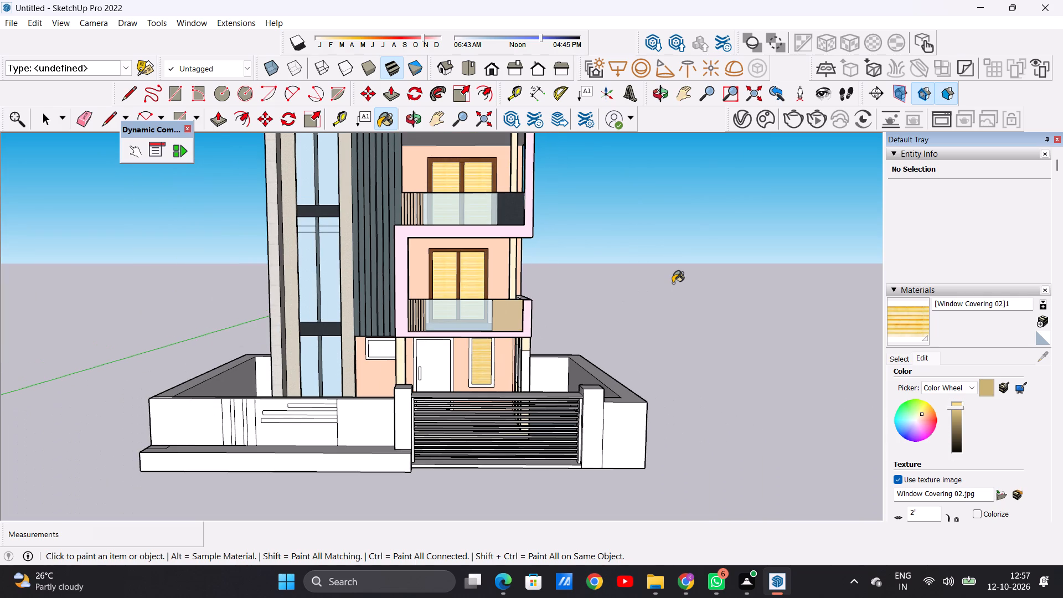
key("space")
key("space")
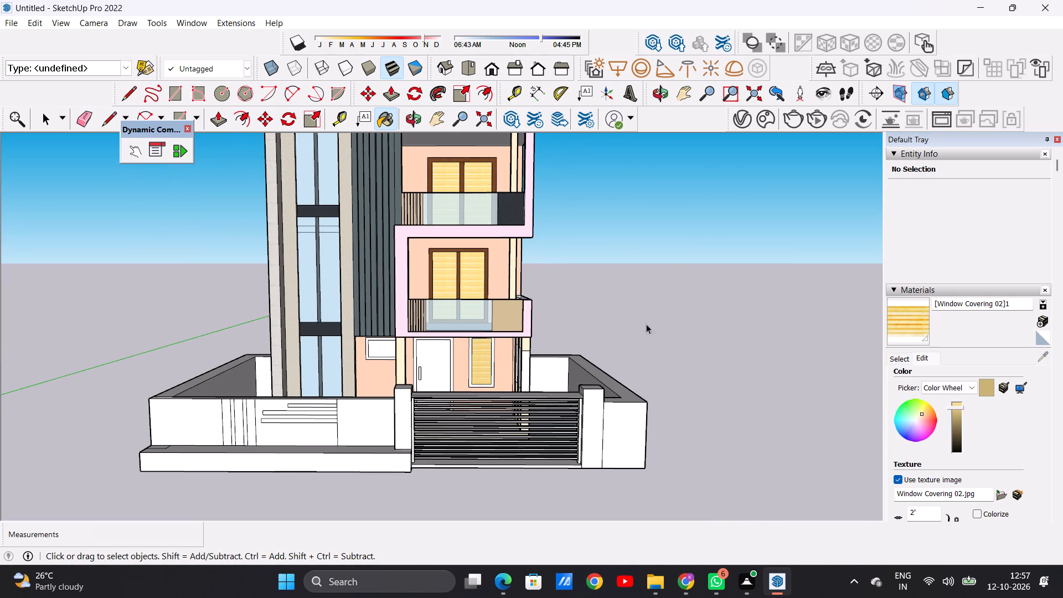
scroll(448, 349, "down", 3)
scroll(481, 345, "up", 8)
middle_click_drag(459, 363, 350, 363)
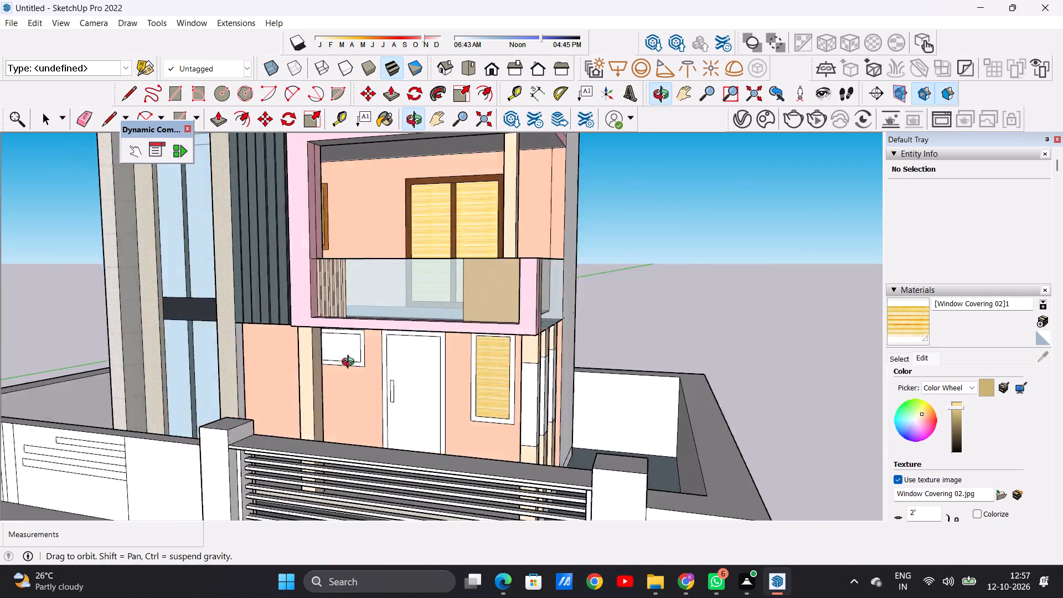
Paint the frame of the ground floor's small window with Wood Cherry Original from the Wood collection.
middle_click_drag(350, 363, 334, 359)
scroll(407, 341, "up", 7)
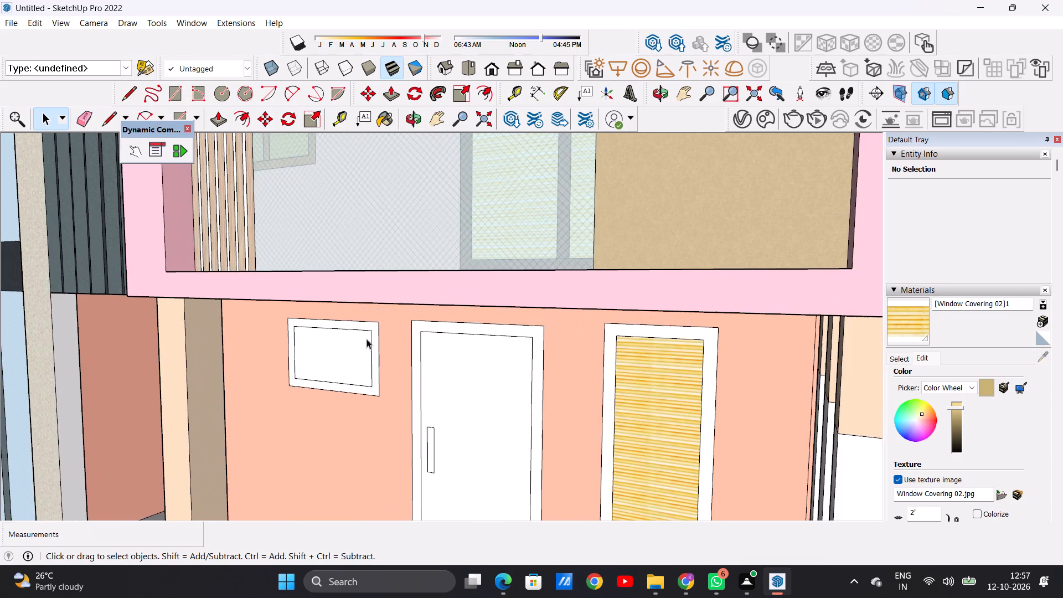
middle_click_drag(359, 355, 358, 342)
scroll(361, 342, "up", 4)
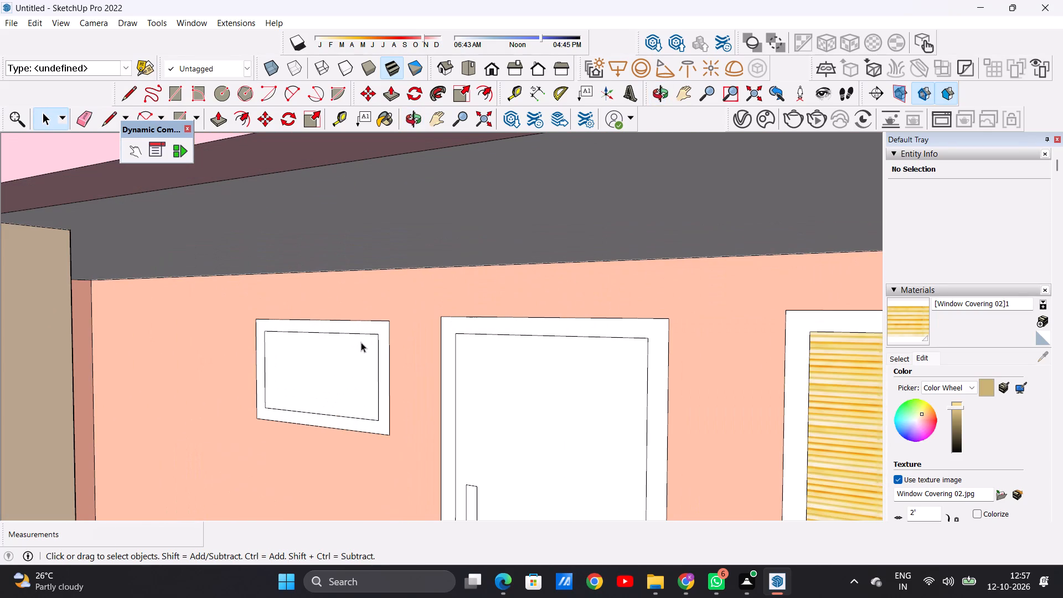
left_click(902, 359)
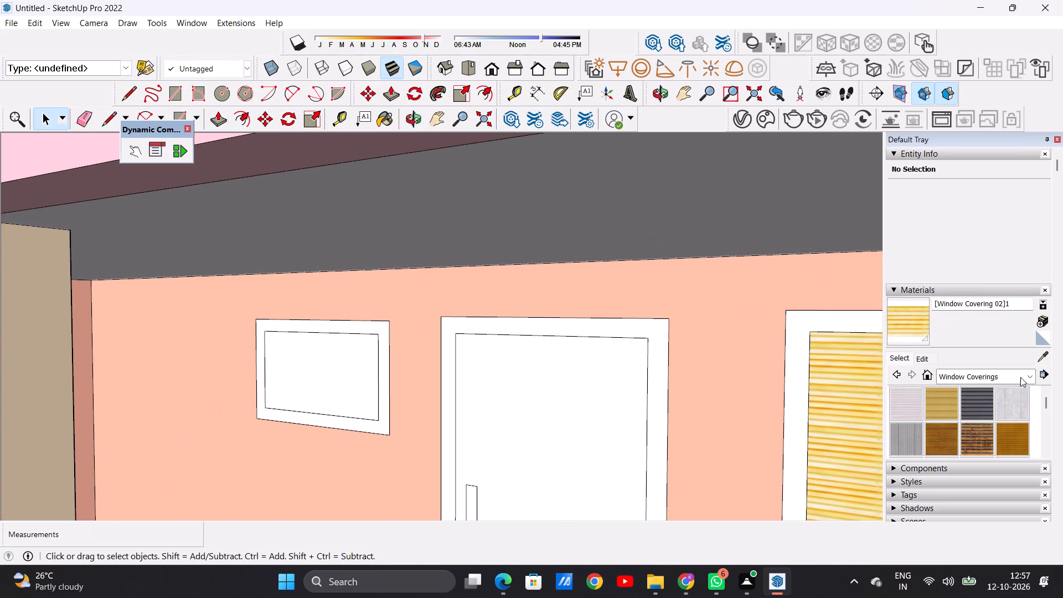
left_click(1028, 373)
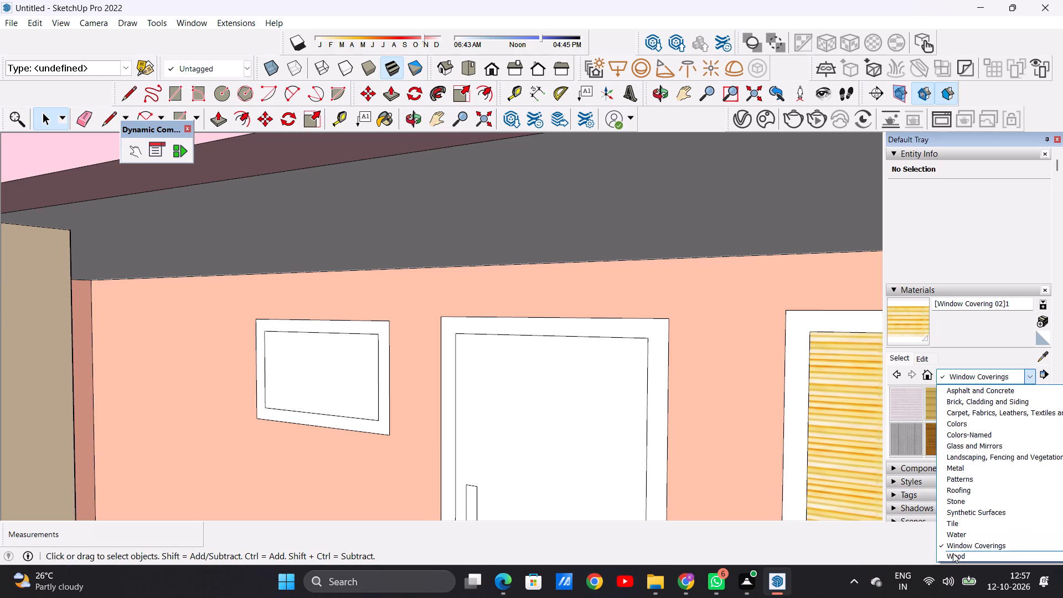
left_click(953, 553)
scroll(967, 438, "down", 2)
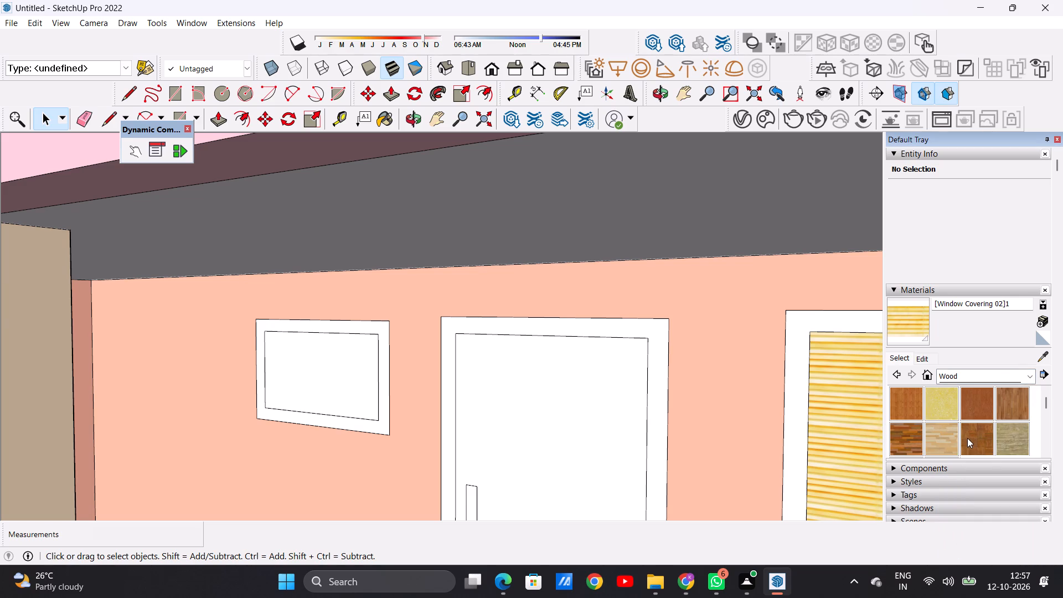
scroll(988, 425, "up", 1)
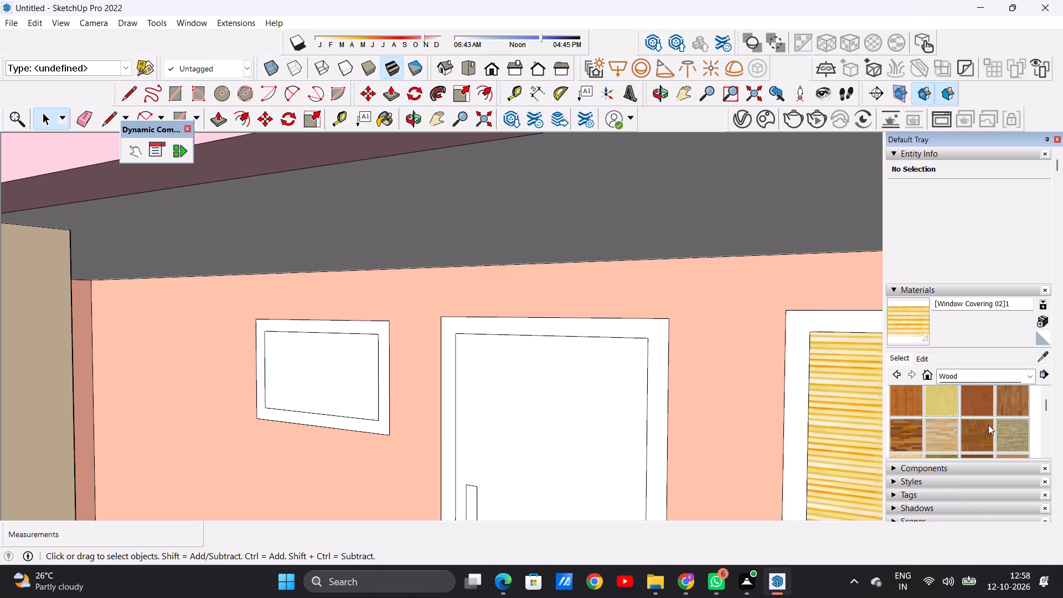
left_click(979, 410)
scroll(380, 332, "up", 6)
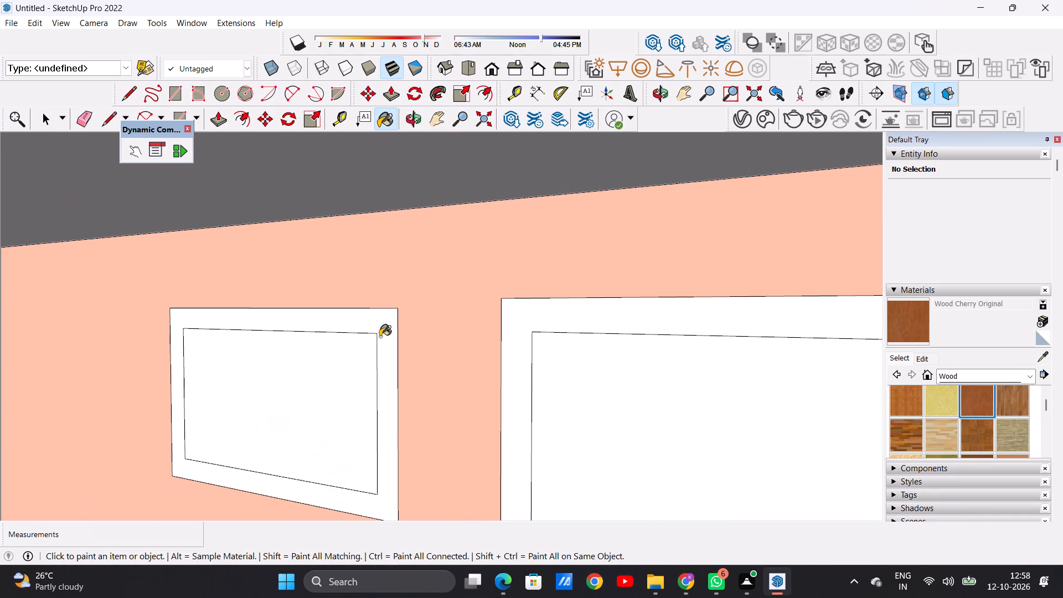
left_click(380, 337)
Paint the frame of the ground floor's tall window with Wood Cherry Original.
scroll(395, 343, "down", 12)
scroll(729, 329, "down", 1)
scroll(726, 332, "up", 2)
scroll(716, 338, "down", 1)
scroll(704, 338, "up", 1)
left_click(705, 326)
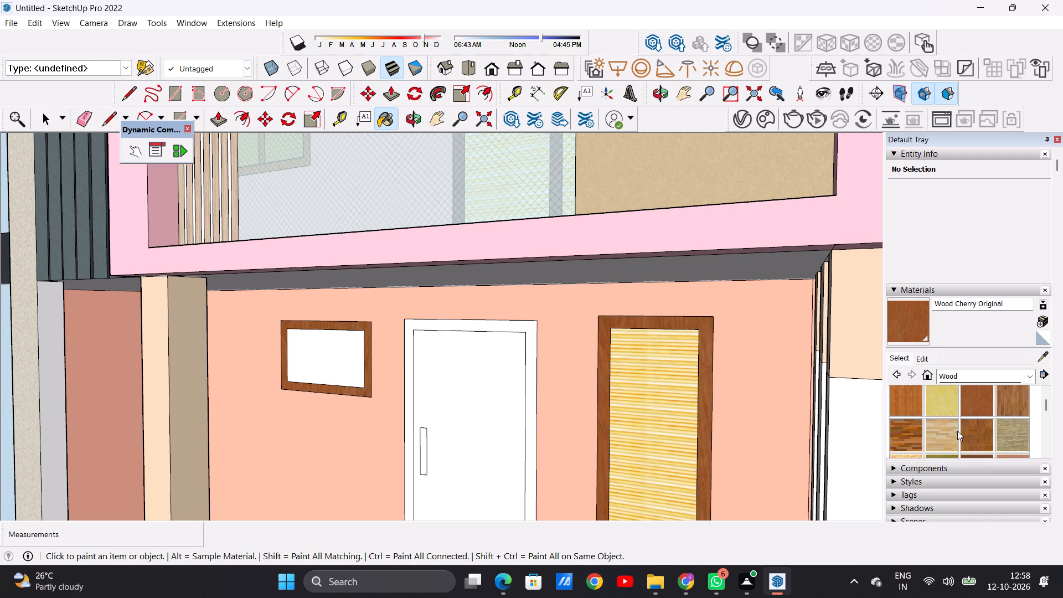
Paint the entrance door's frame with Wood Bamboo.
left_click(907, 406)
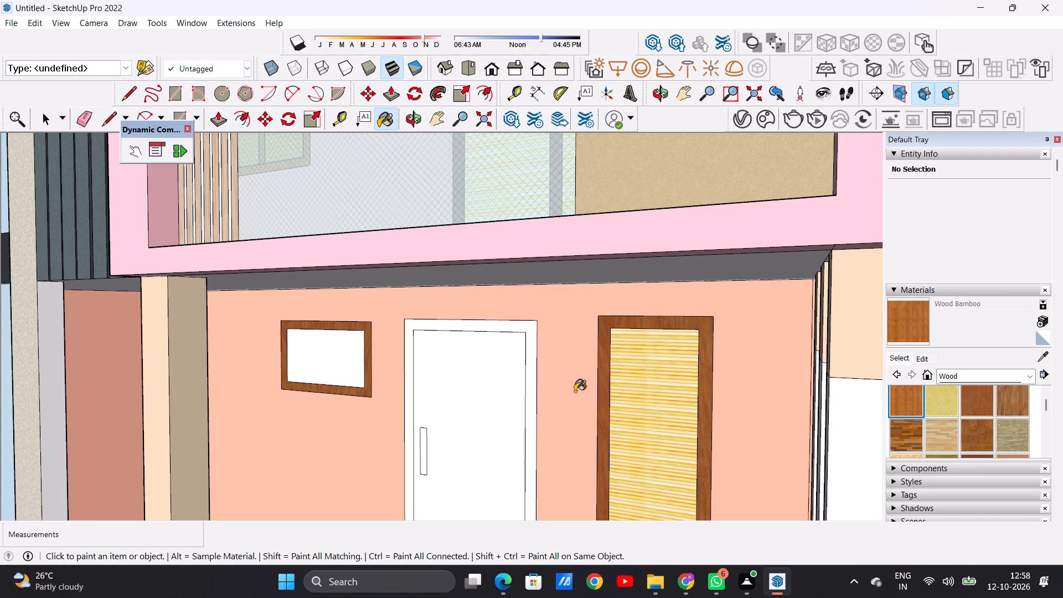
scroll(562, 394, "up", 6)
left_click(513, 398)
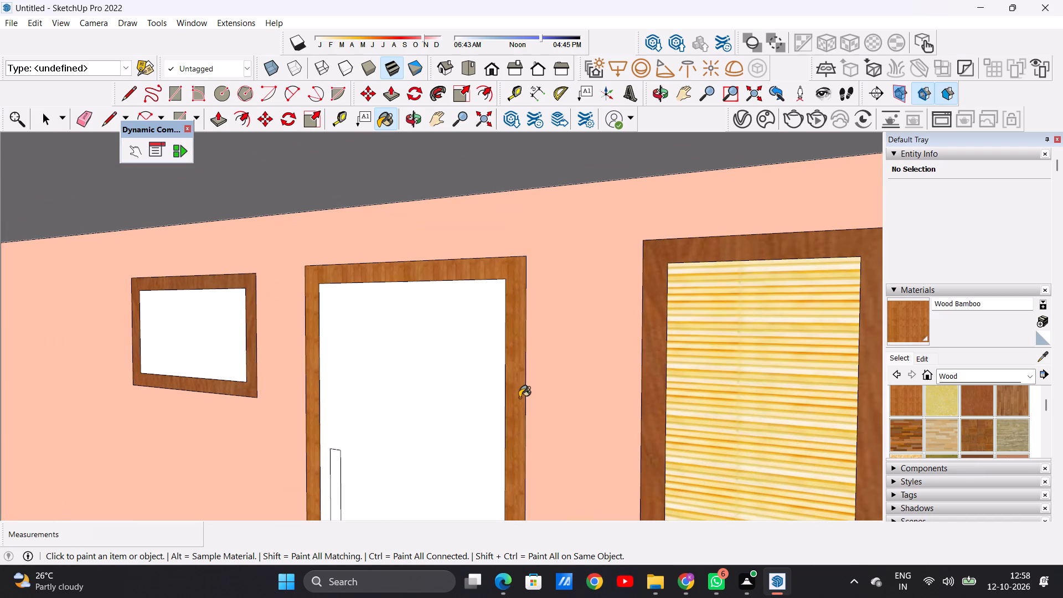
Paint the entrance door's leaf with Wood Cherry Original.
scroll(531, 373, "down", 17)
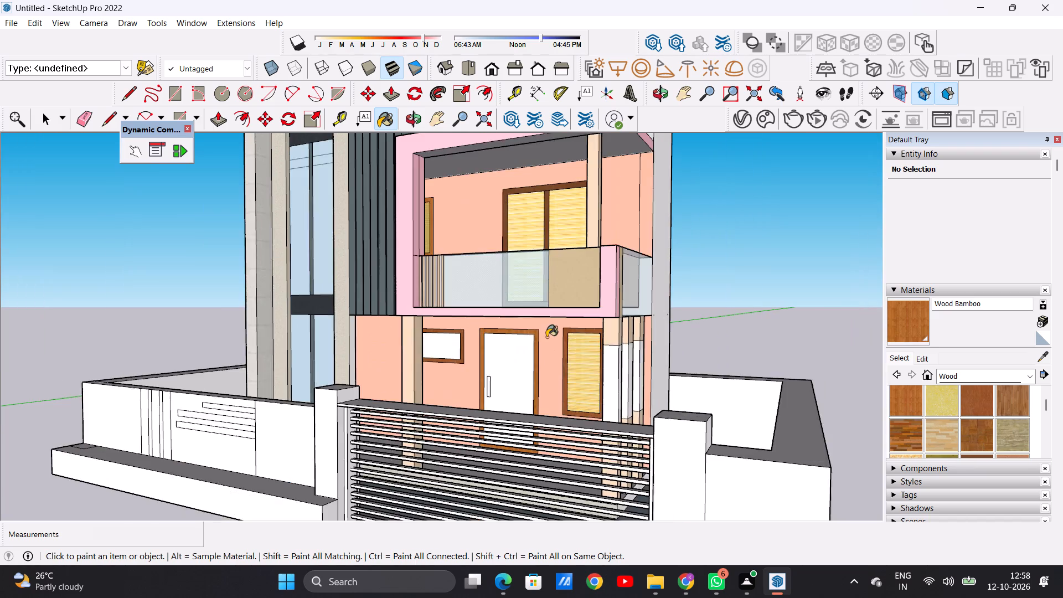
left_click(973, 400)
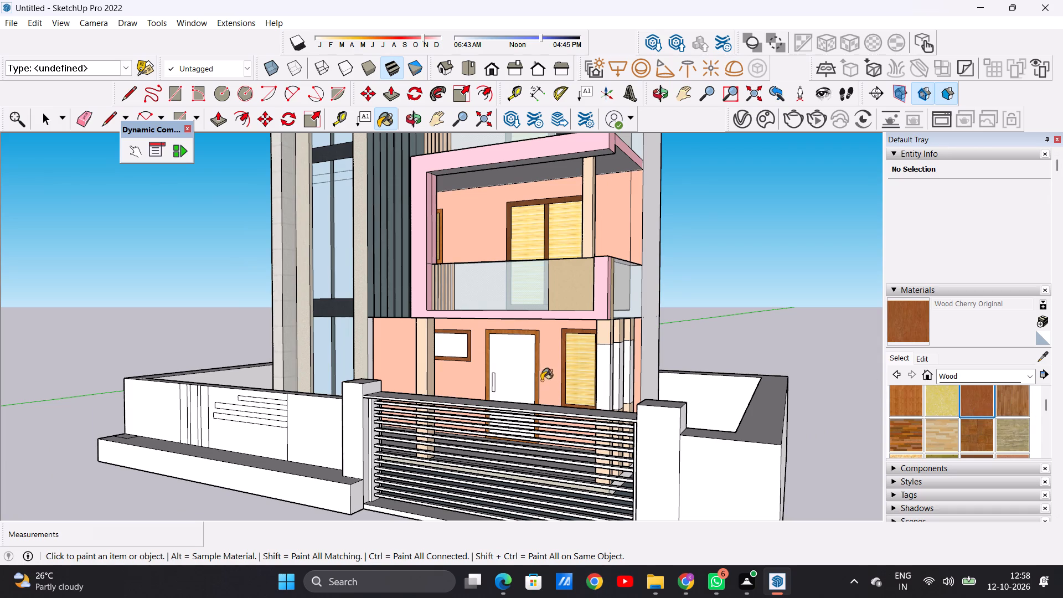
scroll(532, 372, "up", 7)
left_click(485, 374)
Paint the entrance door's handle with Wood Floor Light.
middle_click_drag(472, 416, 548, 425)
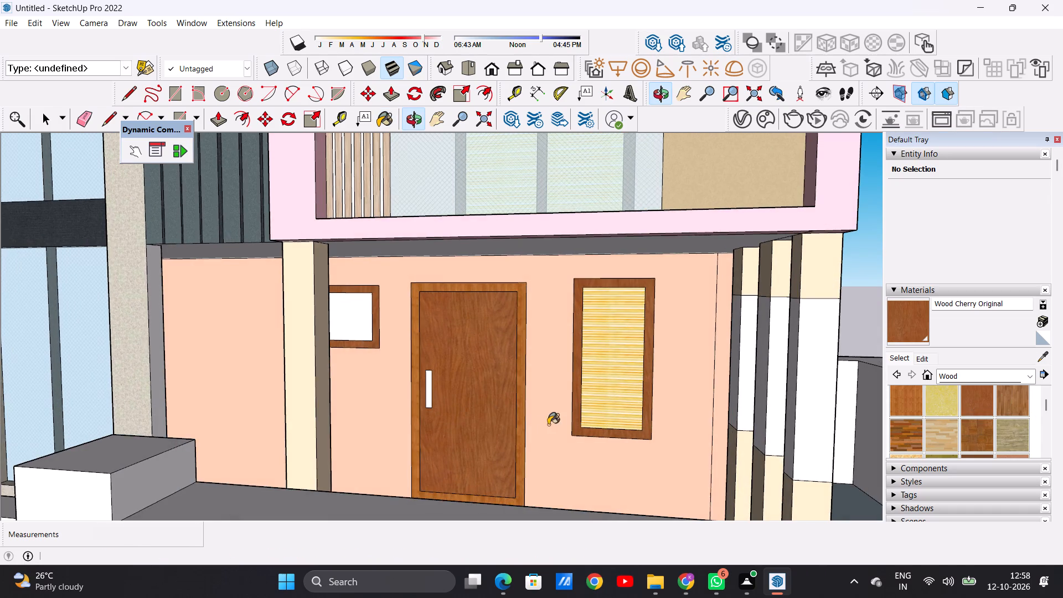
scroll(432, 401, "up", 5)
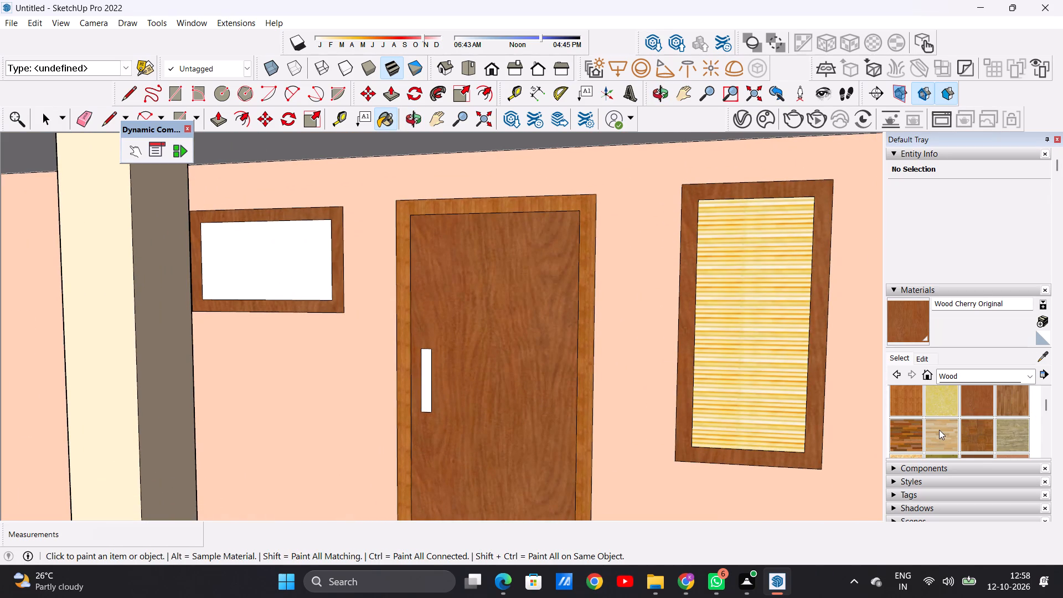
left_click(939, 430)
scroll(436, 362, "up", 6)
left_click(415, 383)
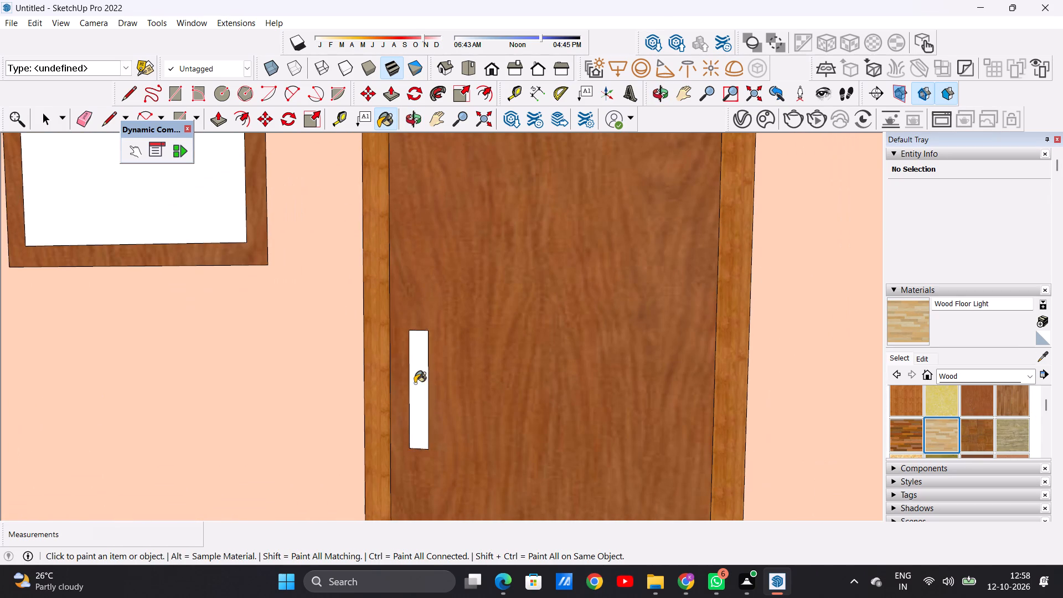
Paint the pane of the ground floor's small window with Translucent Glass Safety from Glass and Mirrors.
scroll(509, 383, "down", 4)
scroll(521, 384, "up", 1)
scroll(522, 384, "down", 16)
scroll(452, 356, "up", 5)
scroll(451, 358, "down", 1)
scroll(447, 360, "up", 1)
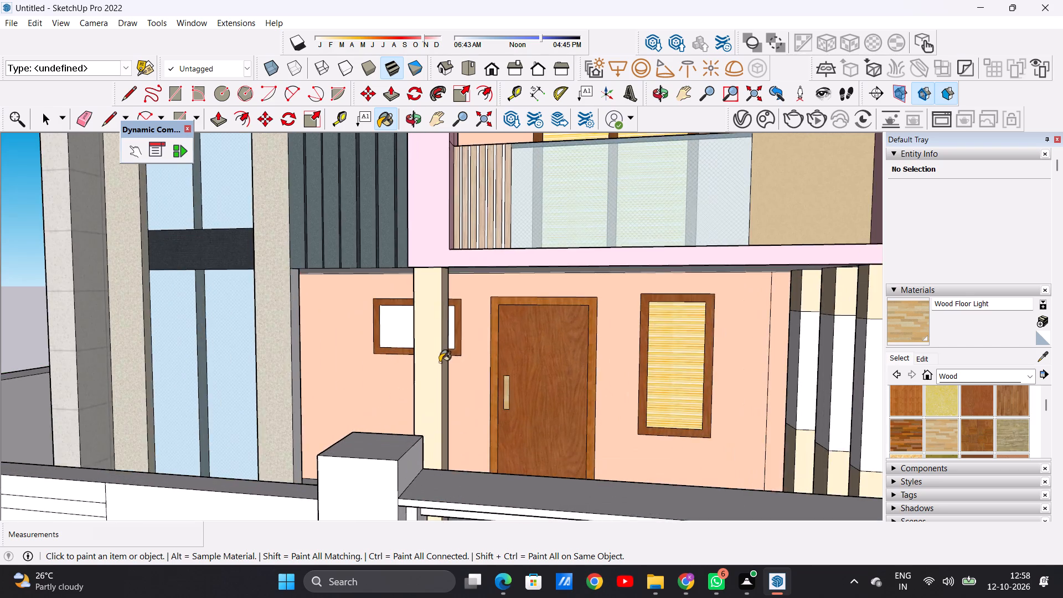
middle_click_drag(432, 362, 510, 380)
scroll(448, 376, "up", 6)
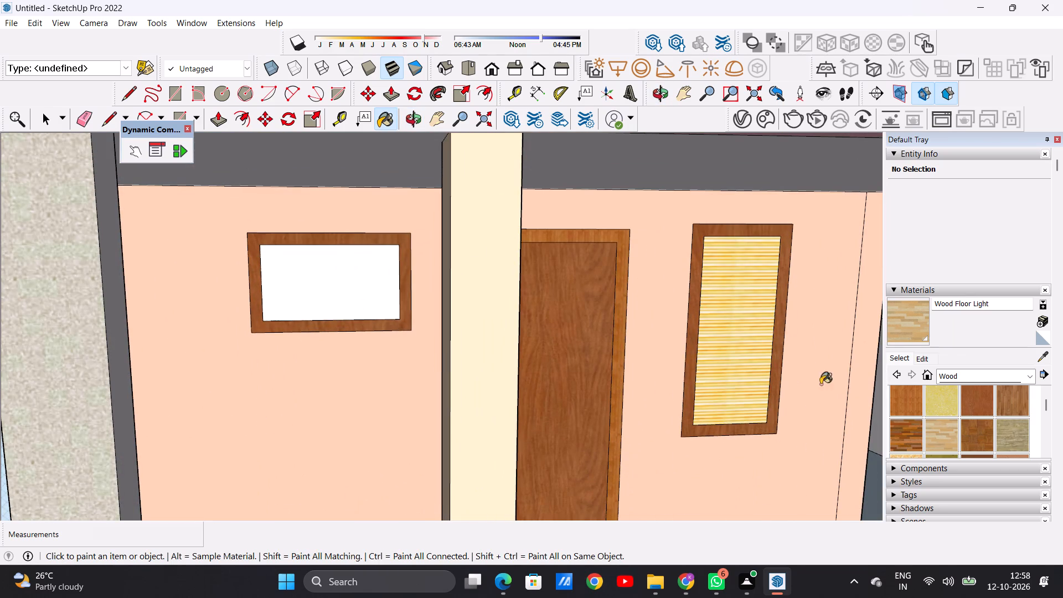
left_click(1026, 375)
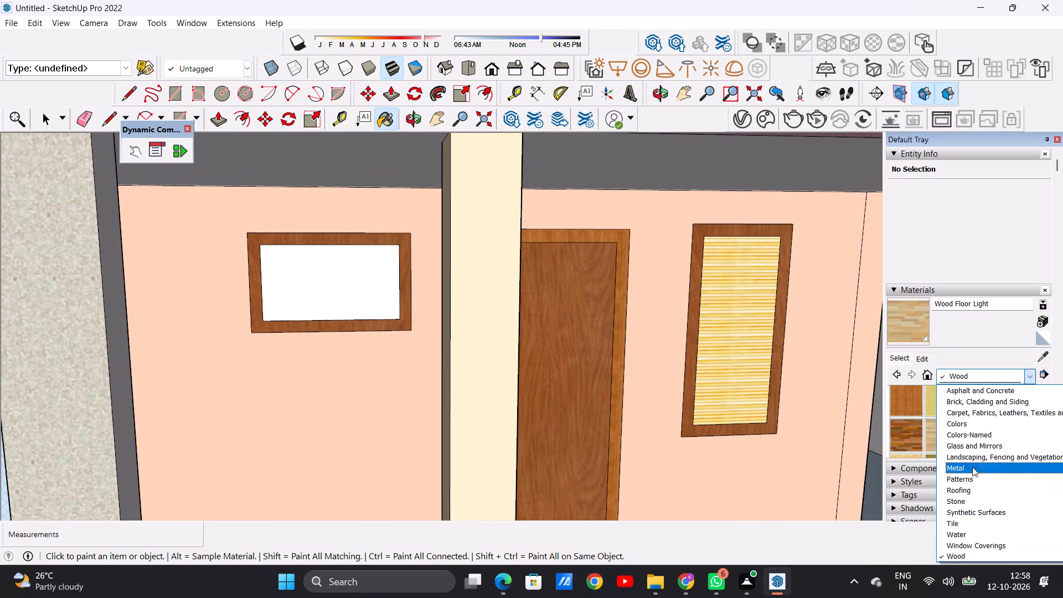
left_click(974, 441)
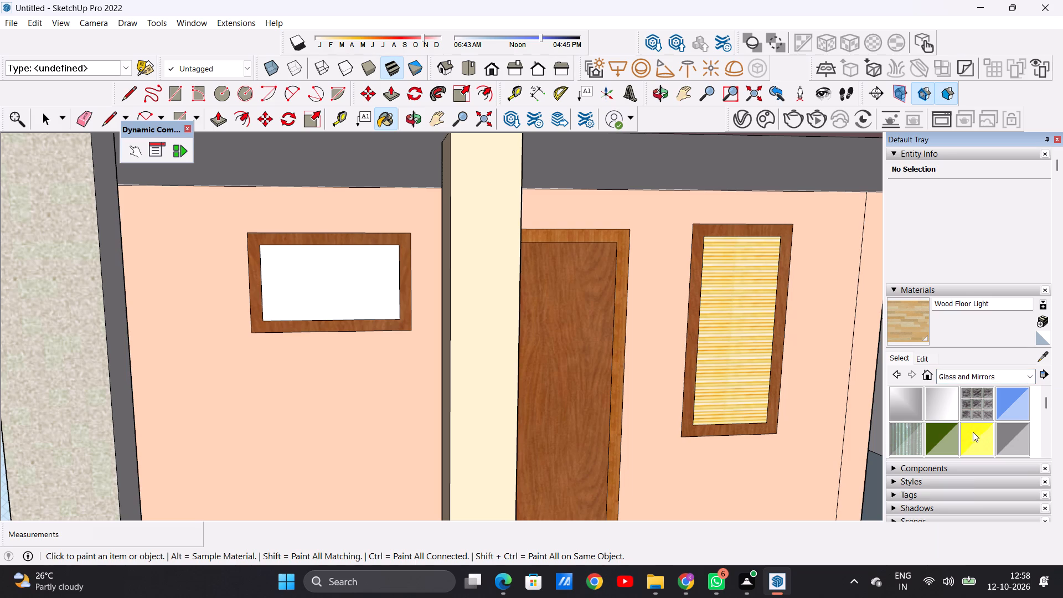
scroll(964, 426, "down", 1)
left_click(903, 415)
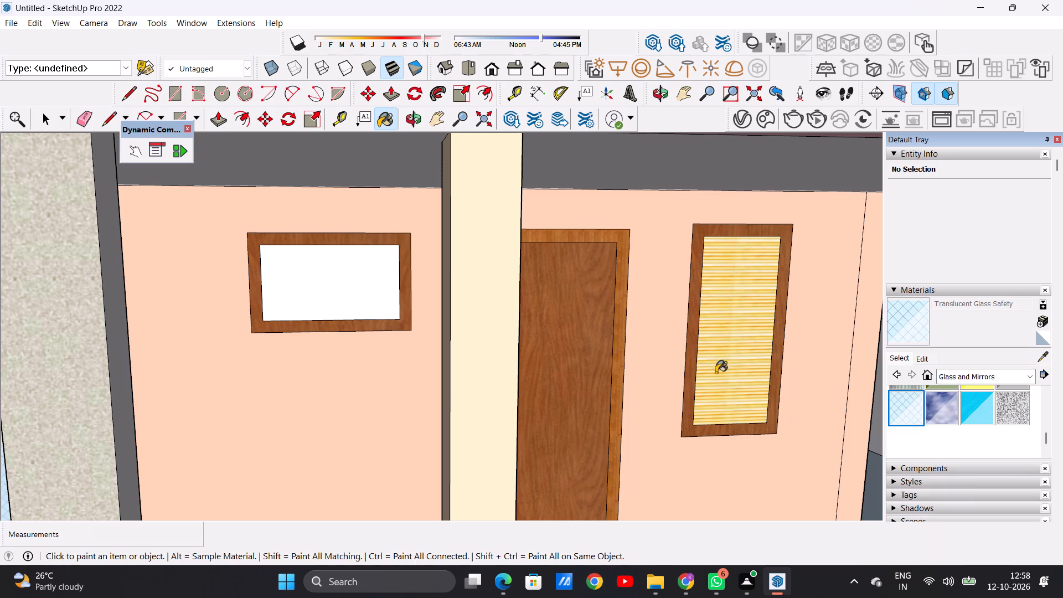
left_click(303, 279)
scroll(363, 289, "up", 7)
scroll(332, 312, "down", 9)
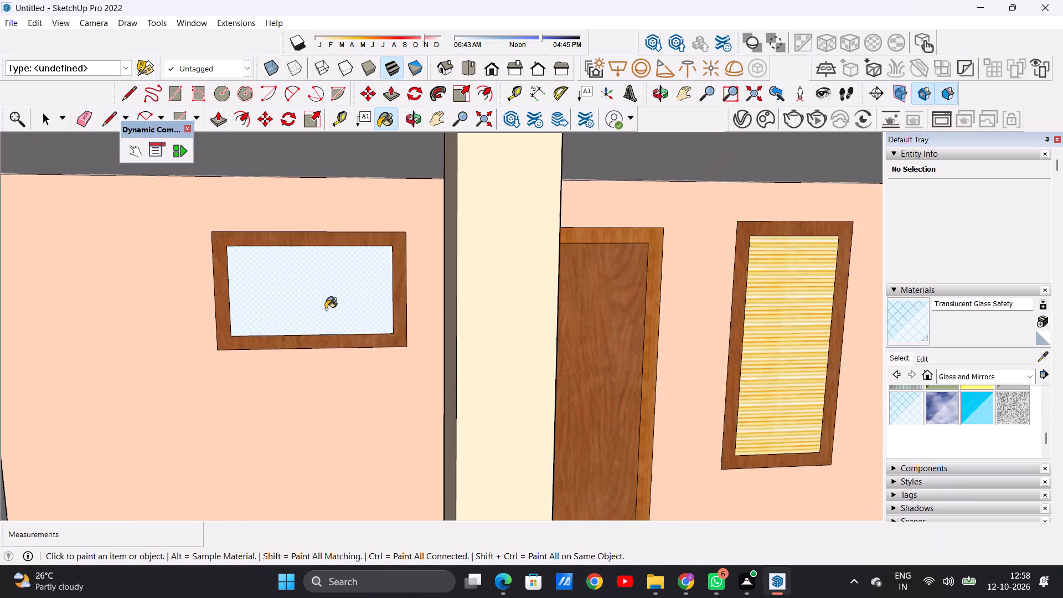
scroll(326, 309, "down", 11)
middle_click_drag(522, 352, 465, 347)
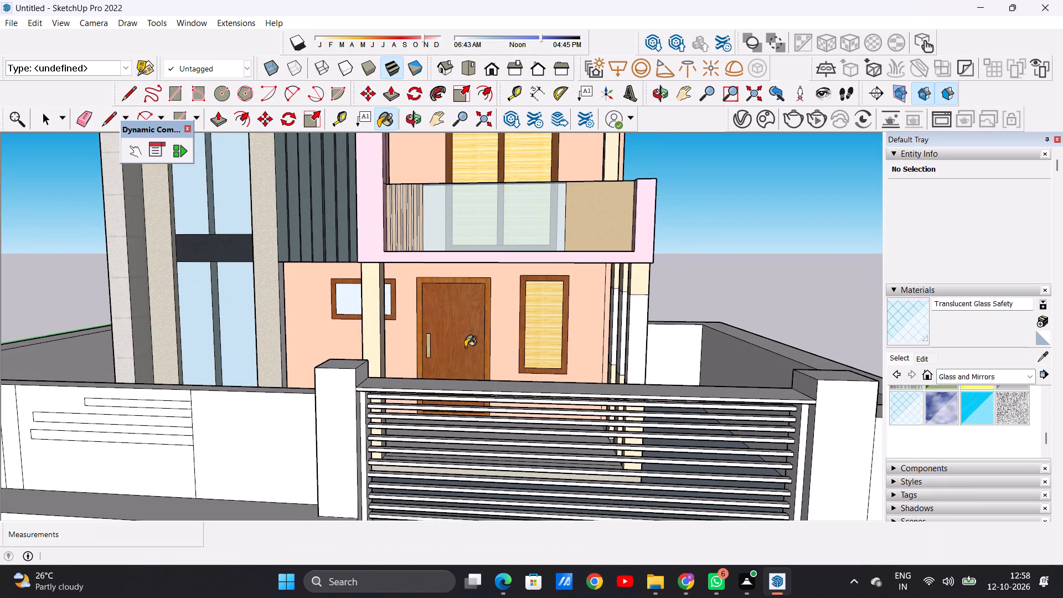
key("space")
Examine the whole façade, its balconies and the ground-floor entrance for surfaces still lacking a material.
scroll(482, 358, "down", 6)
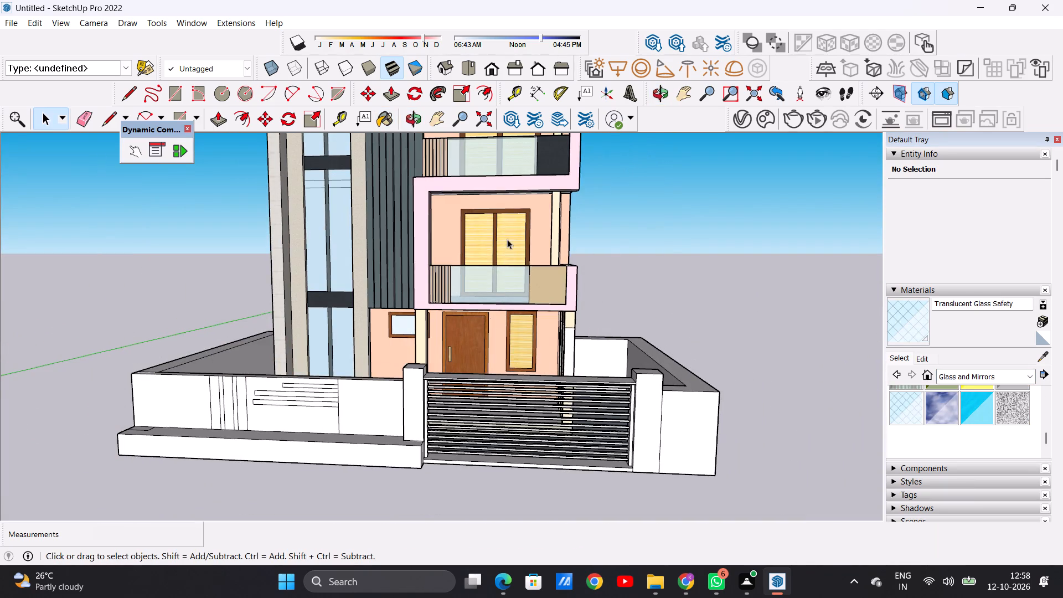
middle_click_drag(508, 240, 504, 363)
scroll(502, 351, "down", 12)
middle_click_drag(494, 323, 496, 269)
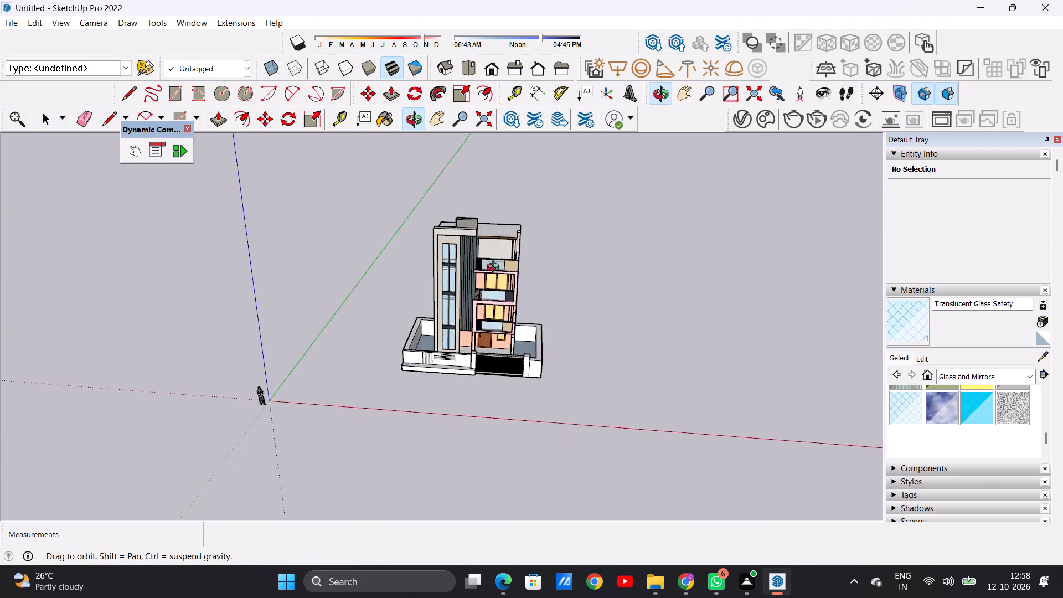
middle_click_drag(496, 269, 519, 219)
scroll(487, 286, "up", 16)
middle_click_drag(596, 291, 403, 291)
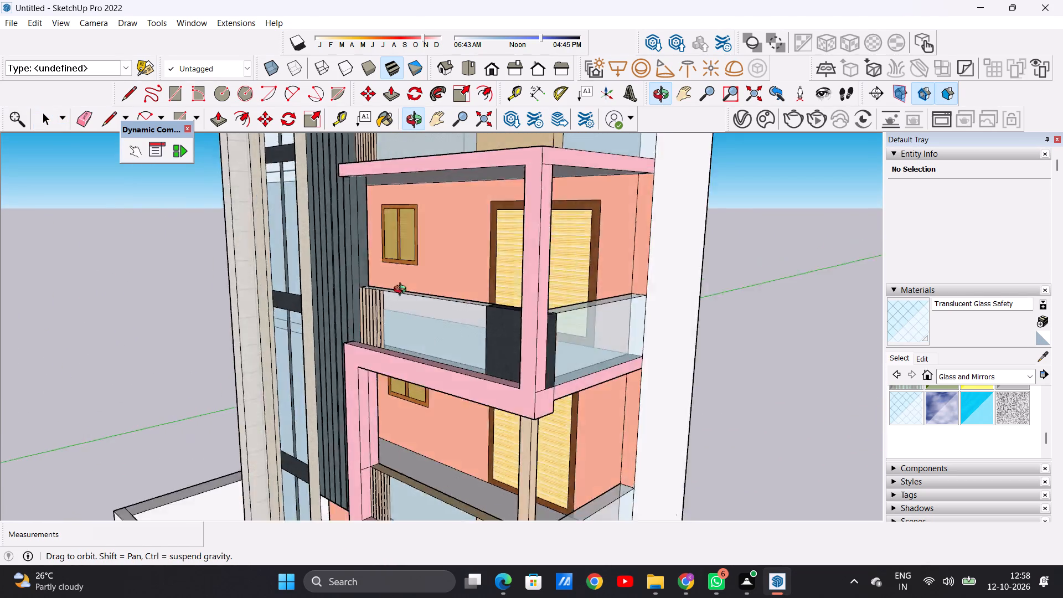
middle_click_drag(403, 291, 594, 311)
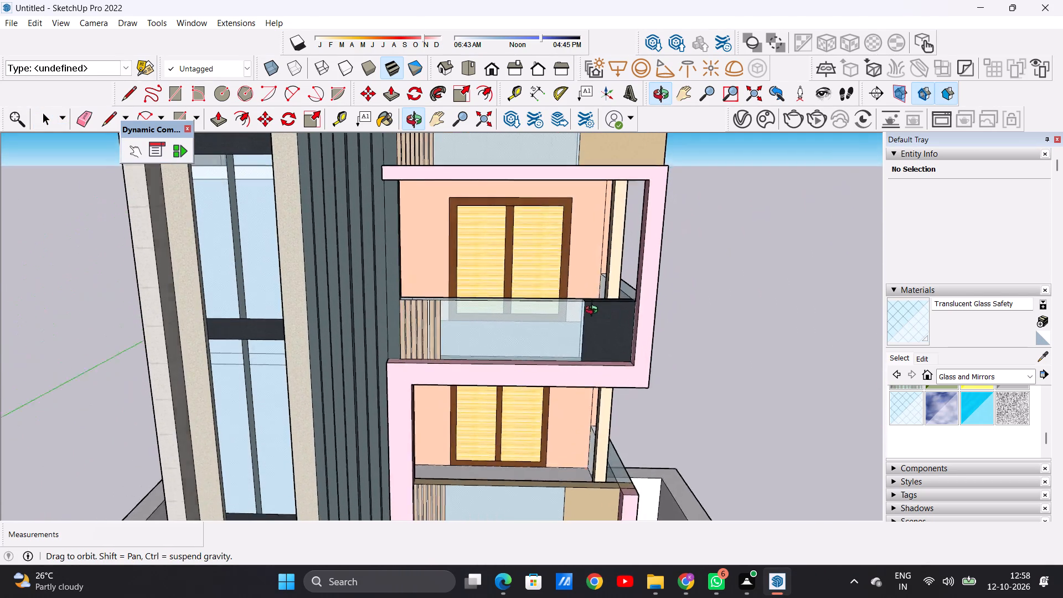
middle_click_drag(594, 311, 583, 308)
scroll(584, 308, "up", 1)
scroll(586, 336, "down", 15)
scroll(569, 419, "up", 12)
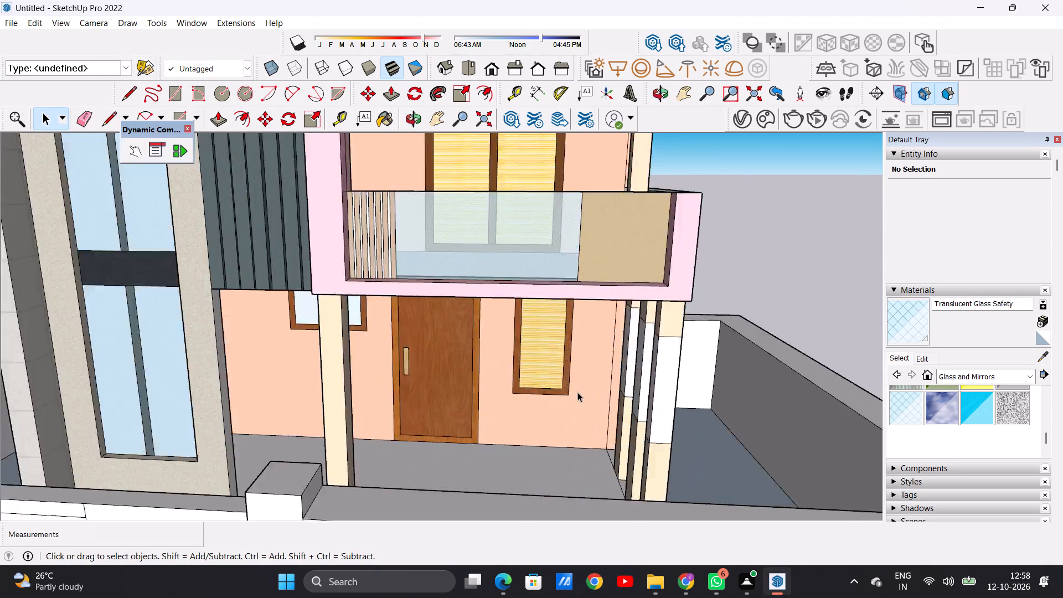
scroll(577, 392, "up", 11)
scroll(579, 386, "down", 12)
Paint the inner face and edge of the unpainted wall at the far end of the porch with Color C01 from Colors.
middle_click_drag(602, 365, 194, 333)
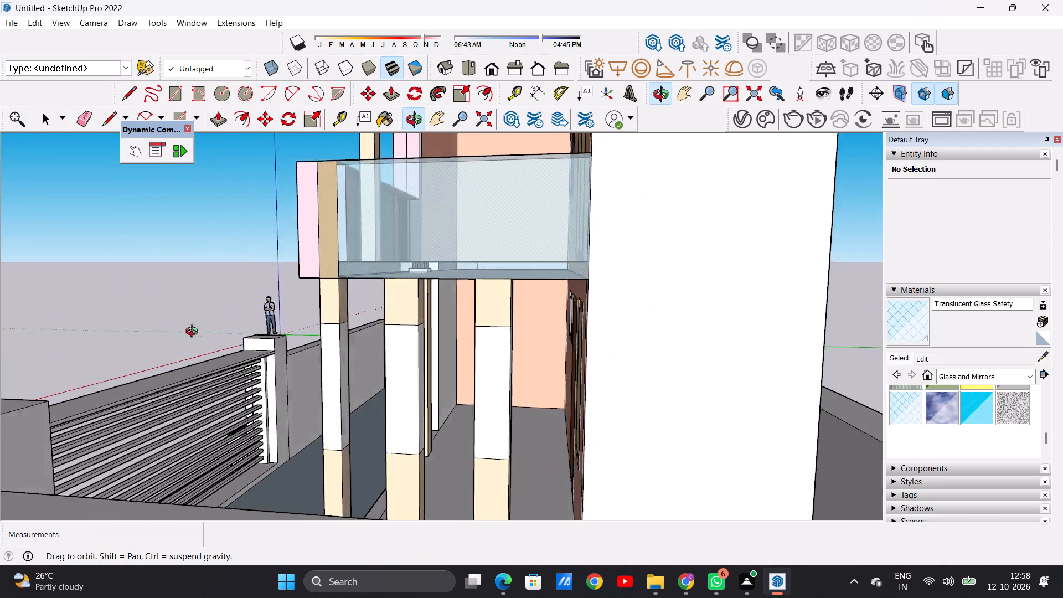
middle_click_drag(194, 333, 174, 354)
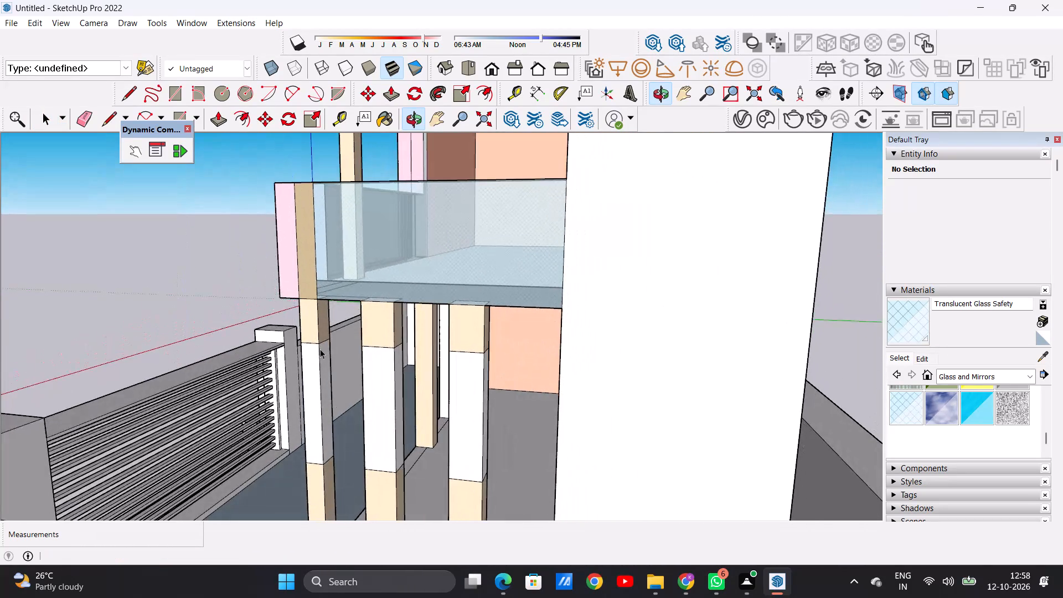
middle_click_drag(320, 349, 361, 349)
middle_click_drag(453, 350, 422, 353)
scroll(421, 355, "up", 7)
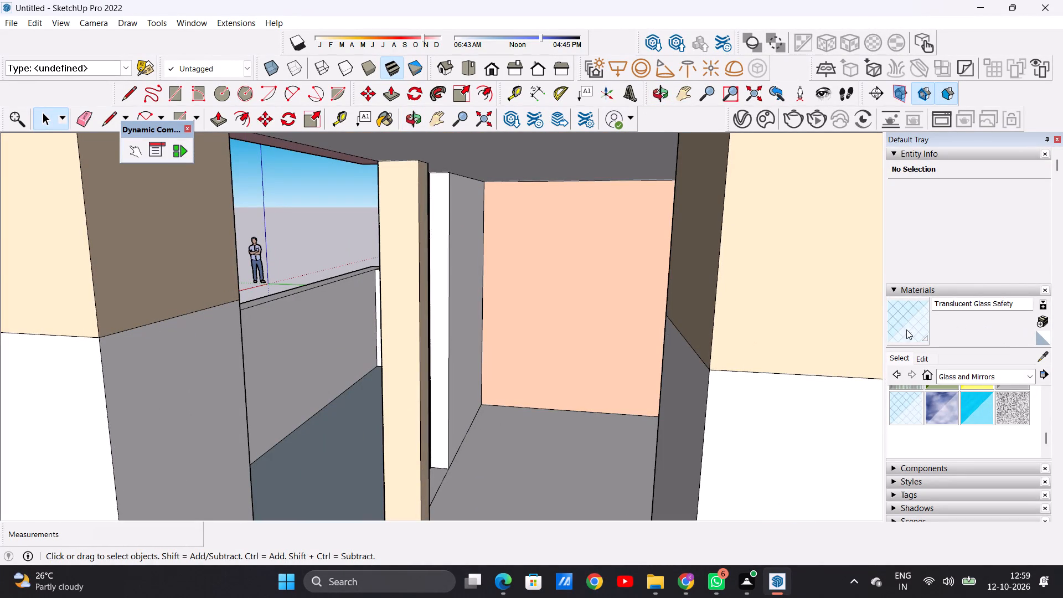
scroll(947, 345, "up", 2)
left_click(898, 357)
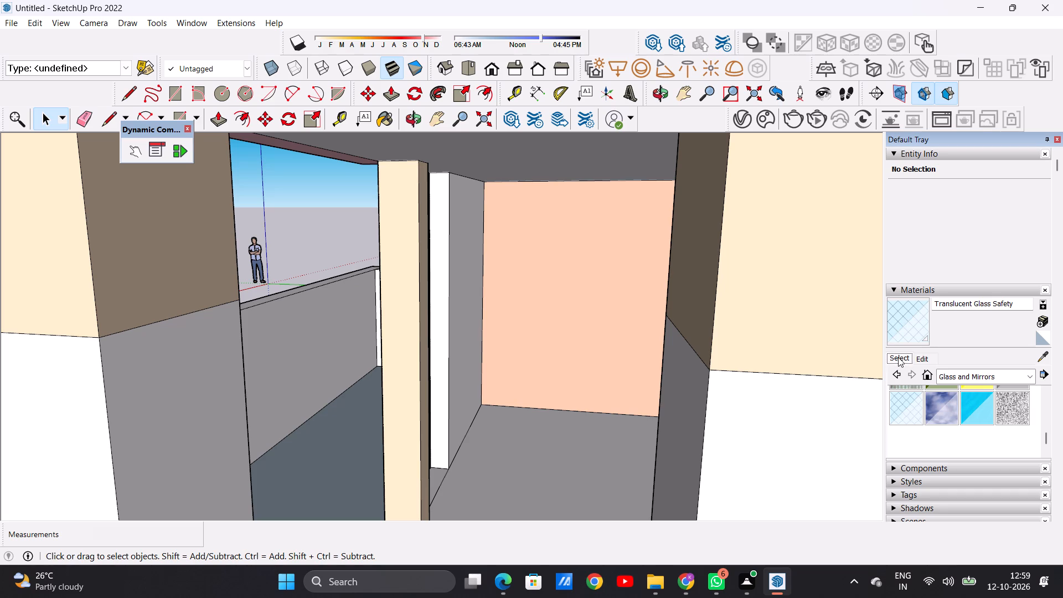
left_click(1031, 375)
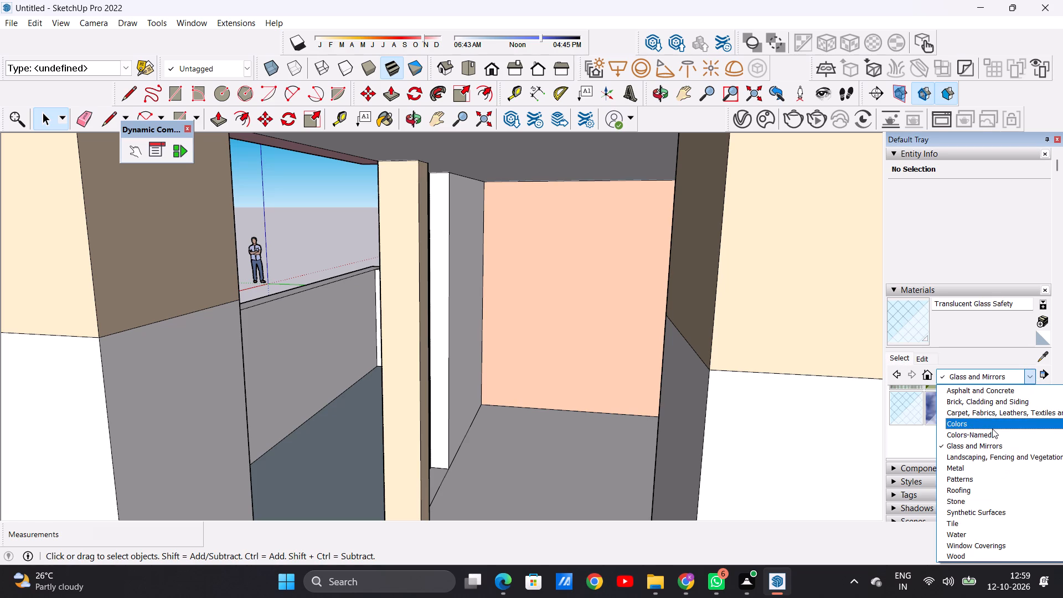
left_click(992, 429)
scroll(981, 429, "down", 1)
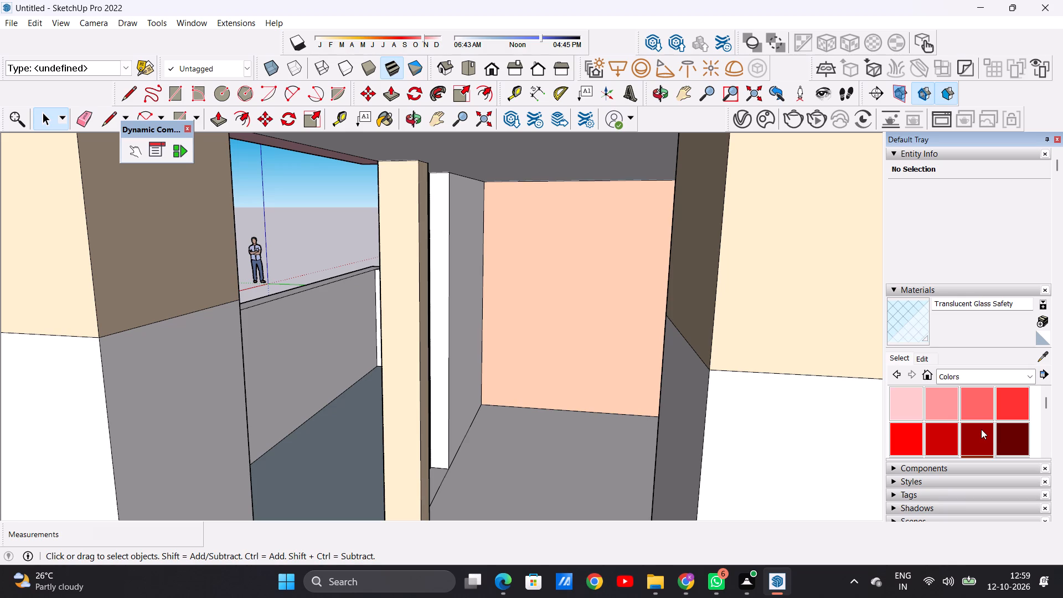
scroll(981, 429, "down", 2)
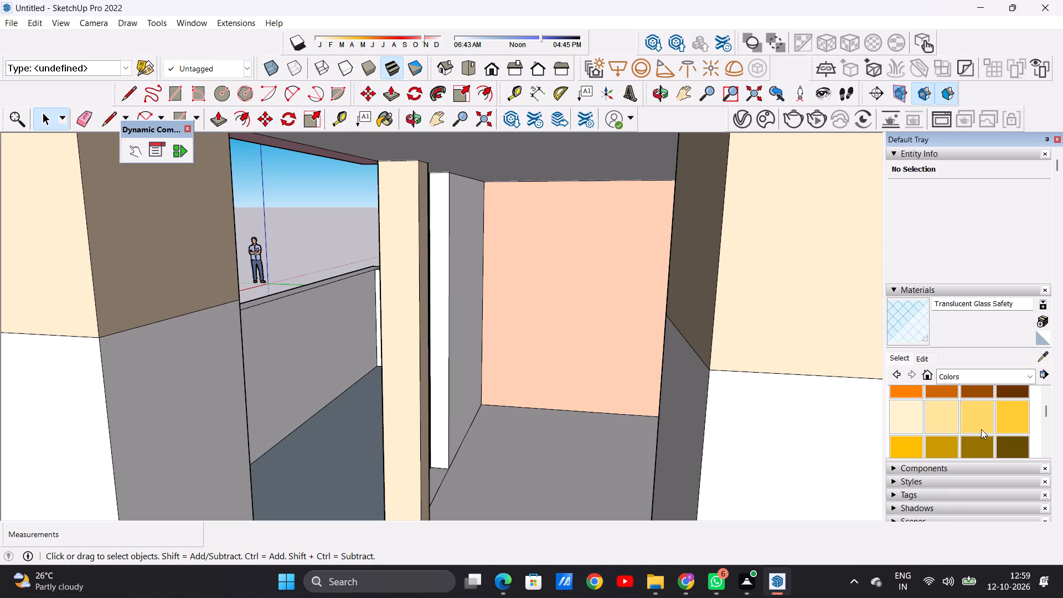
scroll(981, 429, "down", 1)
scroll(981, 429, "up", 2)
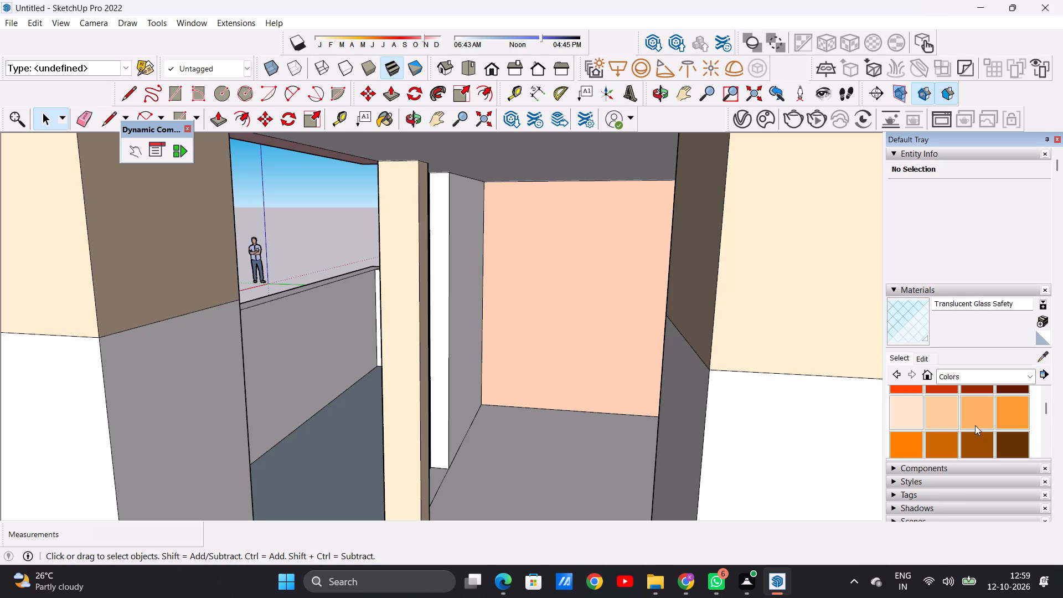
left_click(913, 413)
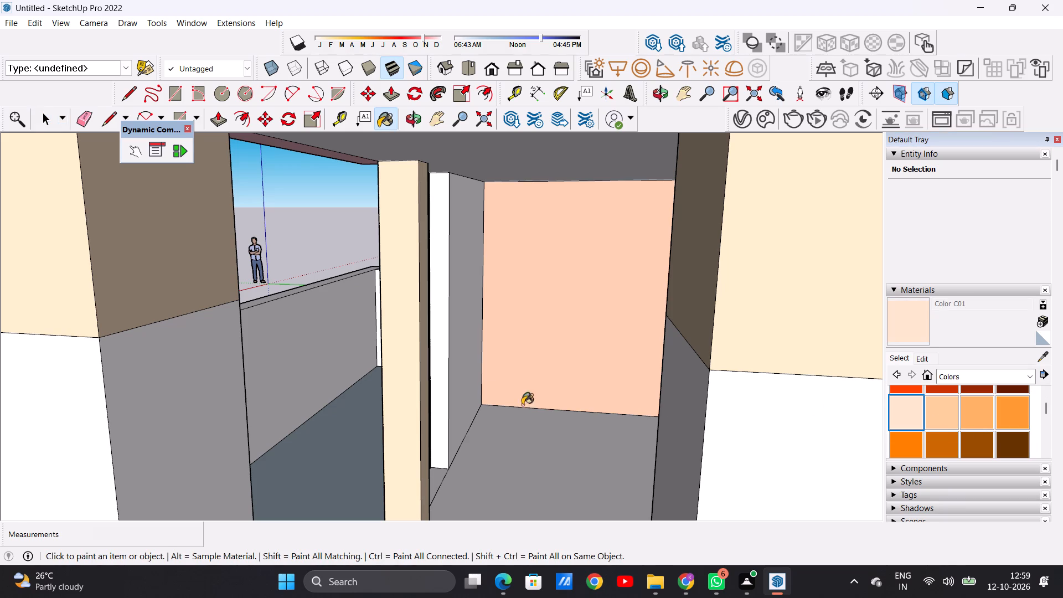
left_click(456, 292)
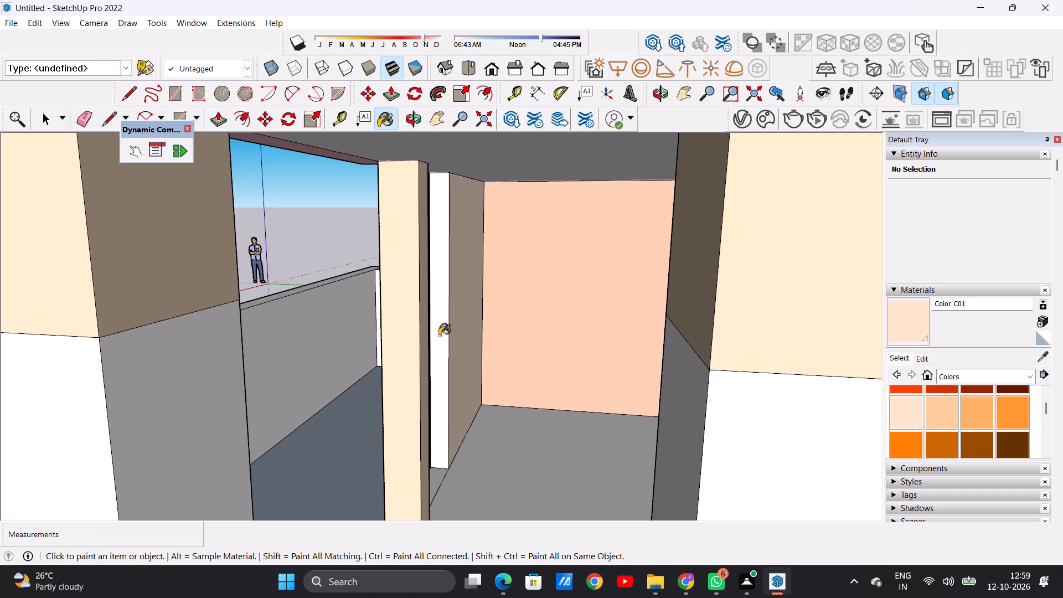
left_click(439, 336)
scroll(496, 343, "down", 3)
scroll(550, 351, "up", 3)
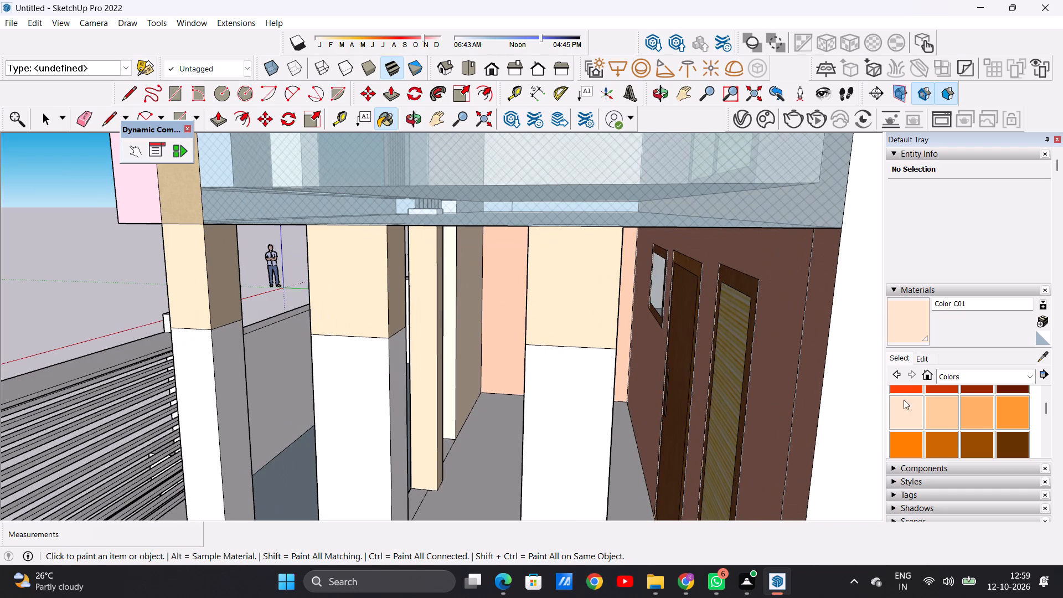
Paint the inner face and edge of the wall at the far end of the porch with Color C02.
left_click(936, 410)
scroll(453, 308, "up", 5)
left_click(469, 297)
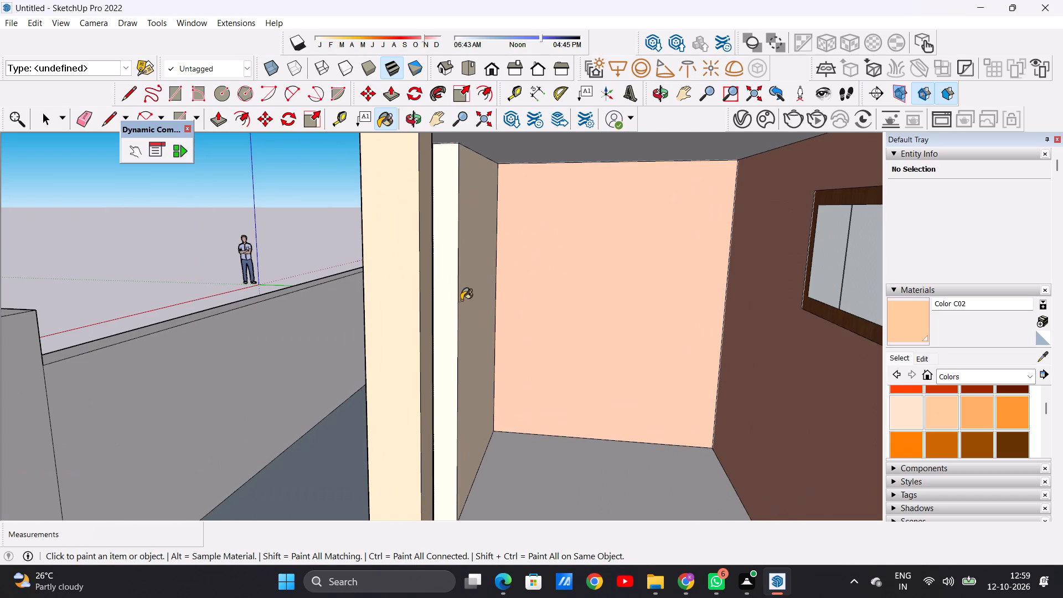
left_click(446, 317)
middle_click_drag(519, 325, 486, 340)
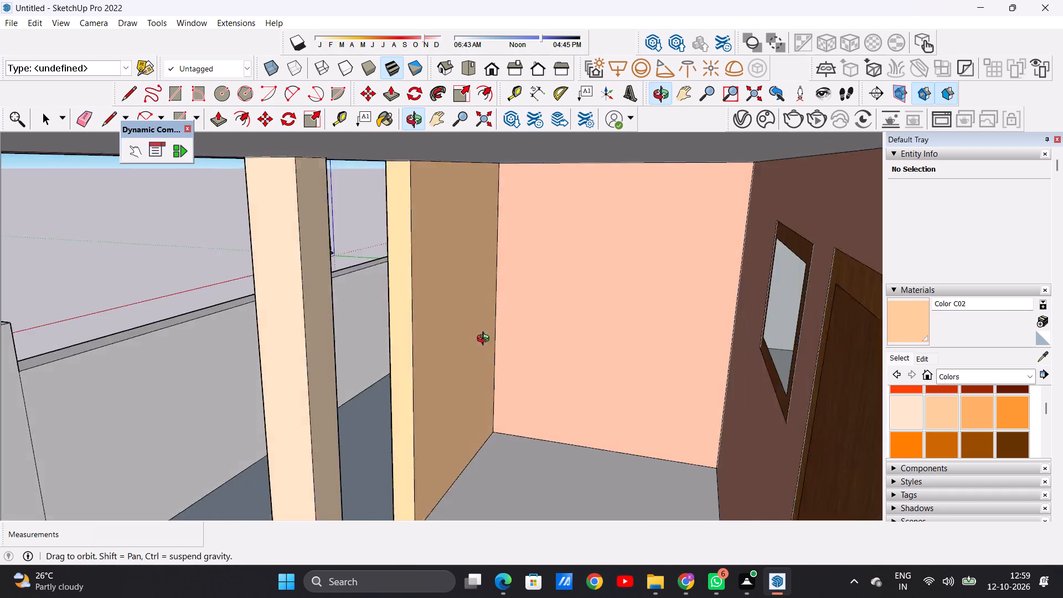
middle_click_drag(486, 340, 539, 339)
Examine the whole house from the front and below, including the balcony undersides, for surfaces still lacking a material.
scroll(567, 333, "down", 20)
scroll(567, 333, "down", 6)
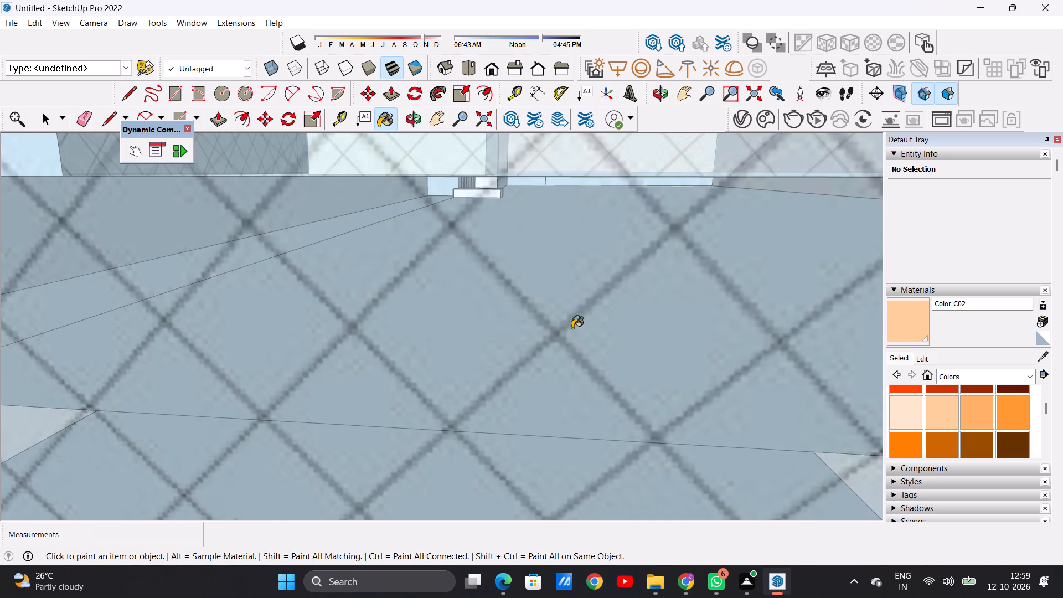
left_click(489, 68)
scroll(575, 295, "down", 6)
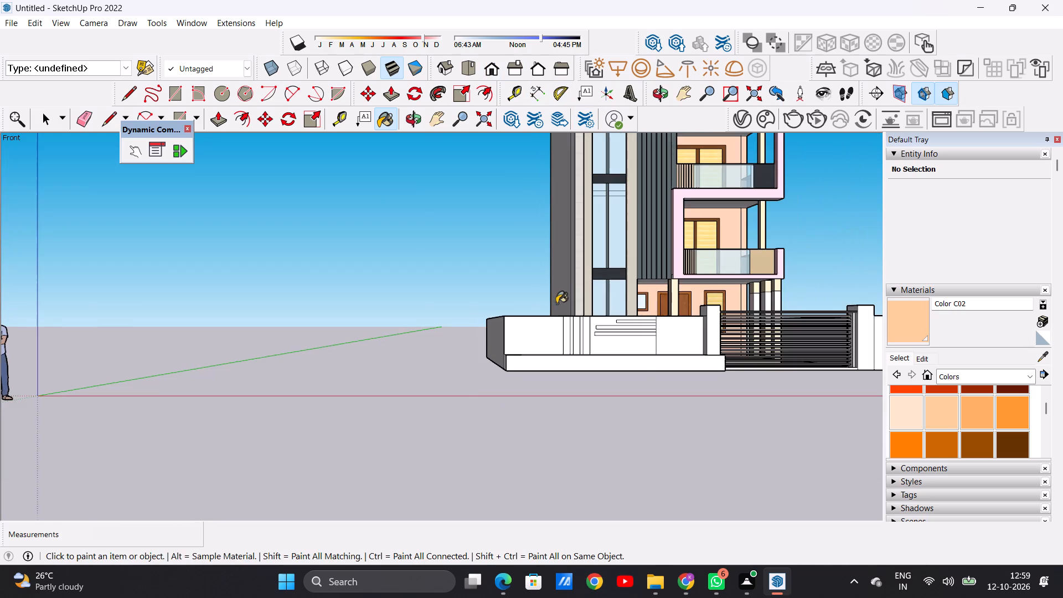
middle_click_drag(688, 313, 540, 367)
key("space")
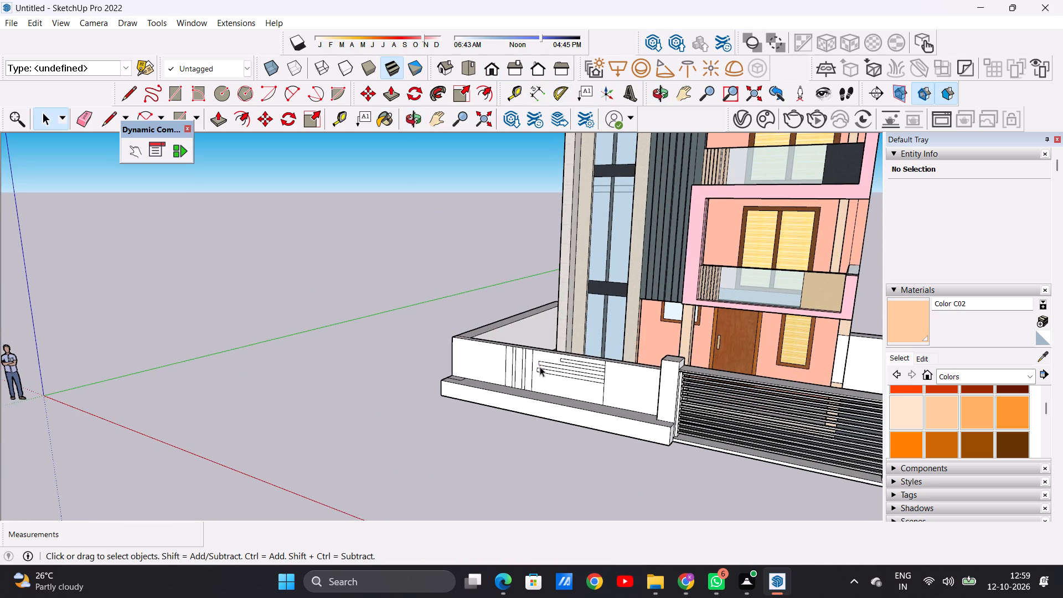
scroll(610, 344, "down", 12)
middle_click_drag(643, 313, 735, 302)
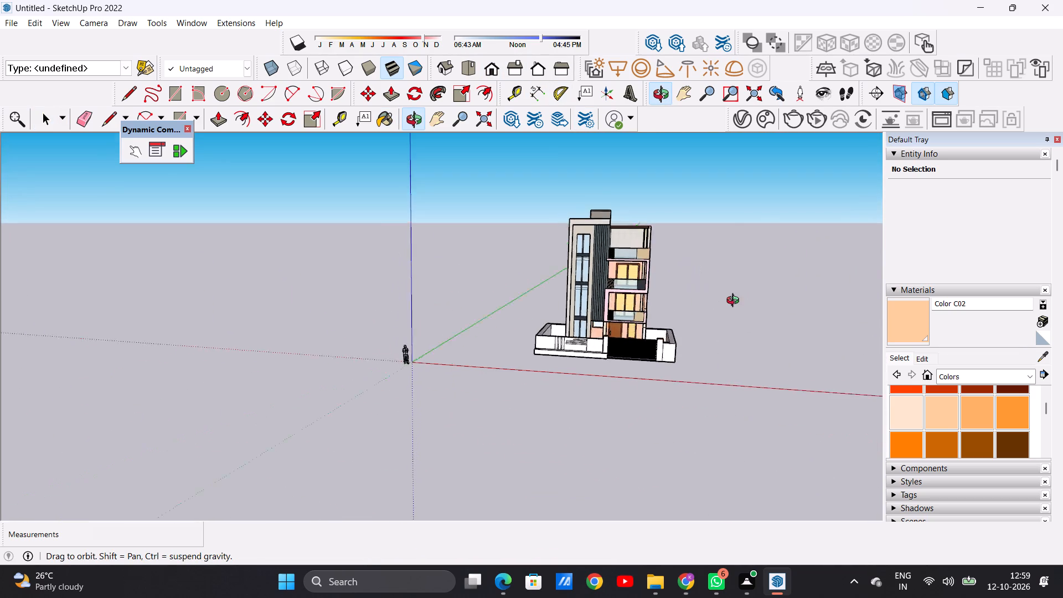
middle_click_drag(735, 302, 657, 302)
scroll(653, 302, "up", 2)
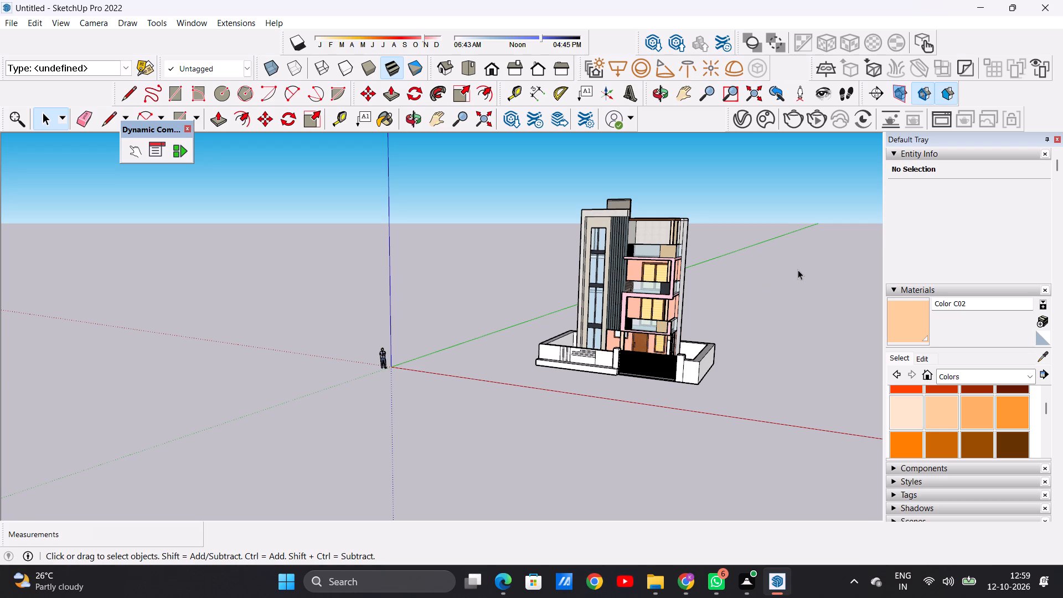
scroll(638, 283, "up", 7)
middle_click_drag(622, 265, 673, 254)
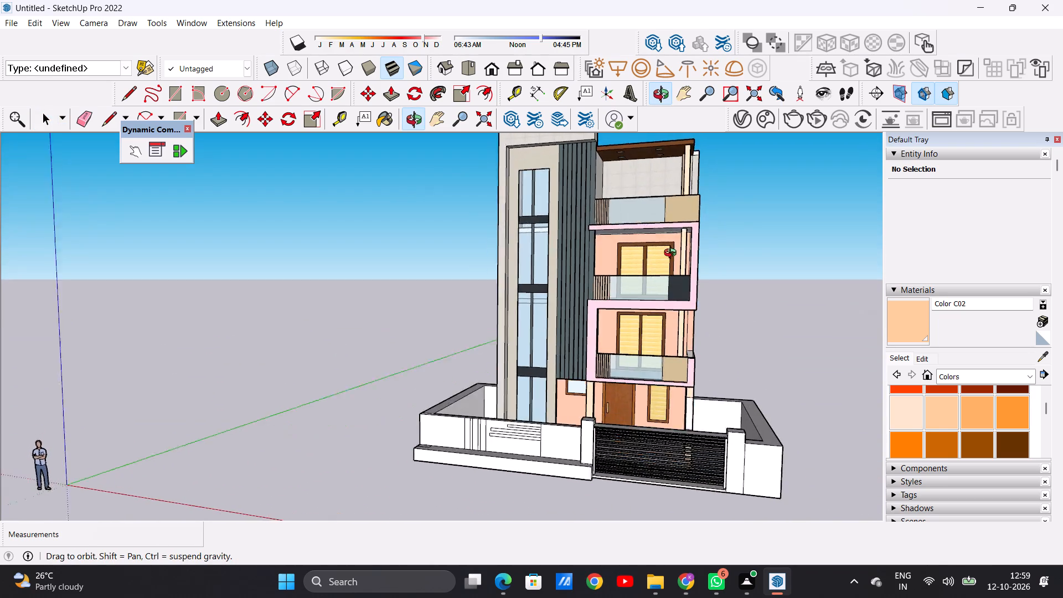
middle_click_drag(673, 254, 698, 280)
scroll(692, 280, "up", 1)
scroll(623, 273, "down", 13)
scroll(635, 291, "up", 2)
scroll(635, 291, "down", 1)
scroll(635, 291, "up", 1)
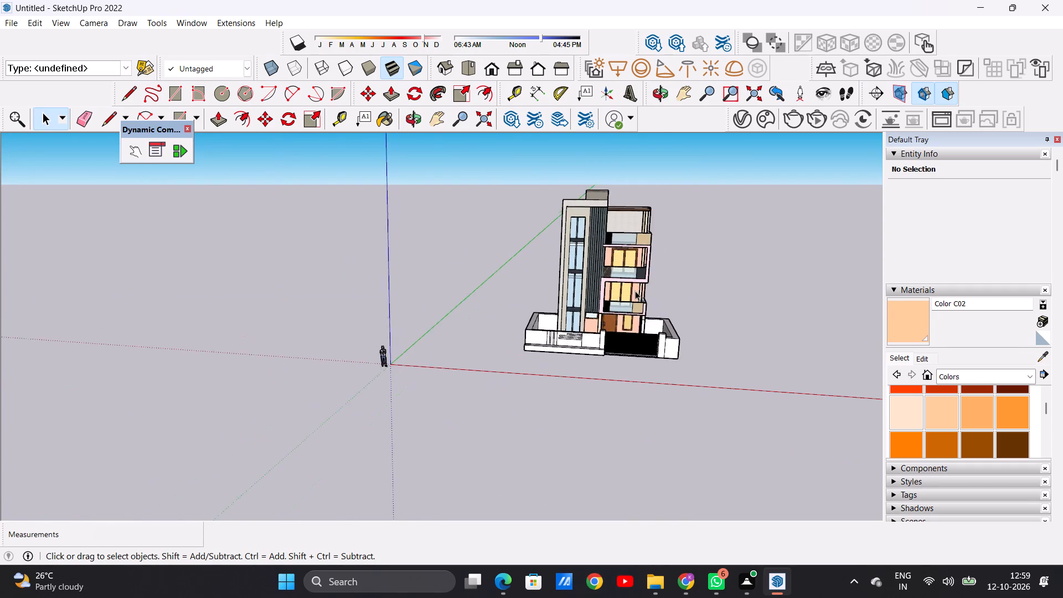
scroll(635, 291, "up", 8)
middle_click_drag(627, 277, 680, 205)
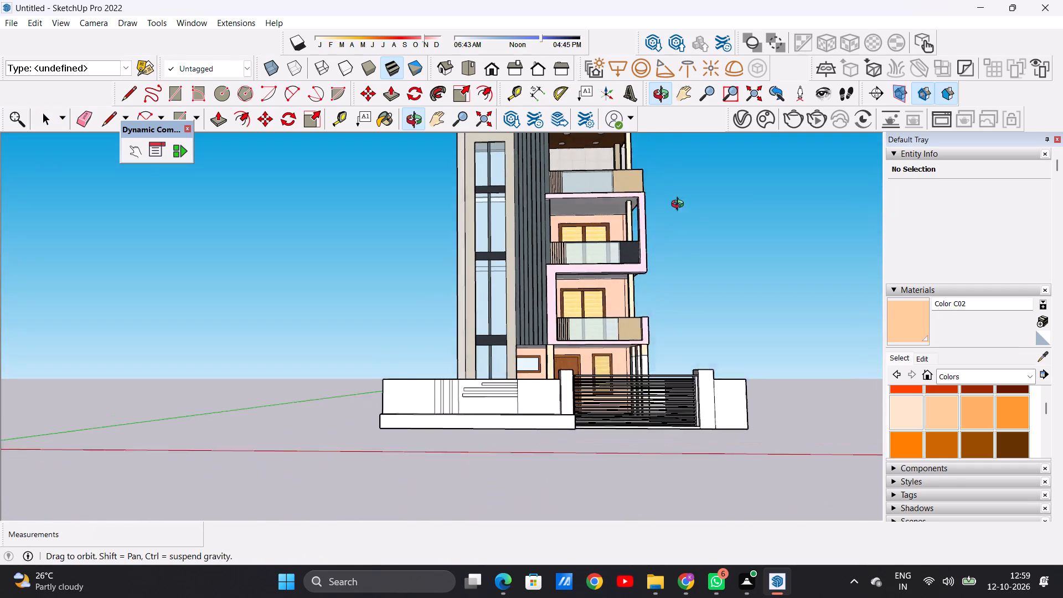
middle_click_drag(680, 205, 692, 212)
scroll(585, 223, "up", 7)
middle_click_drag(605, 245, 576, 172)
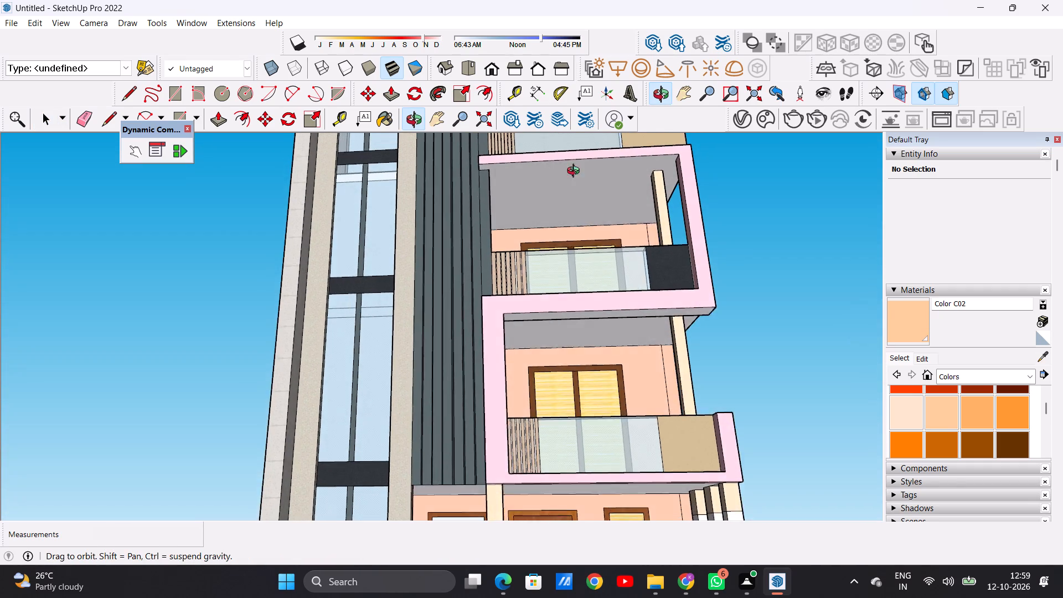
middle_click_drag(576, 172, 564, 171)
scroll(545, 173, "up", 1)
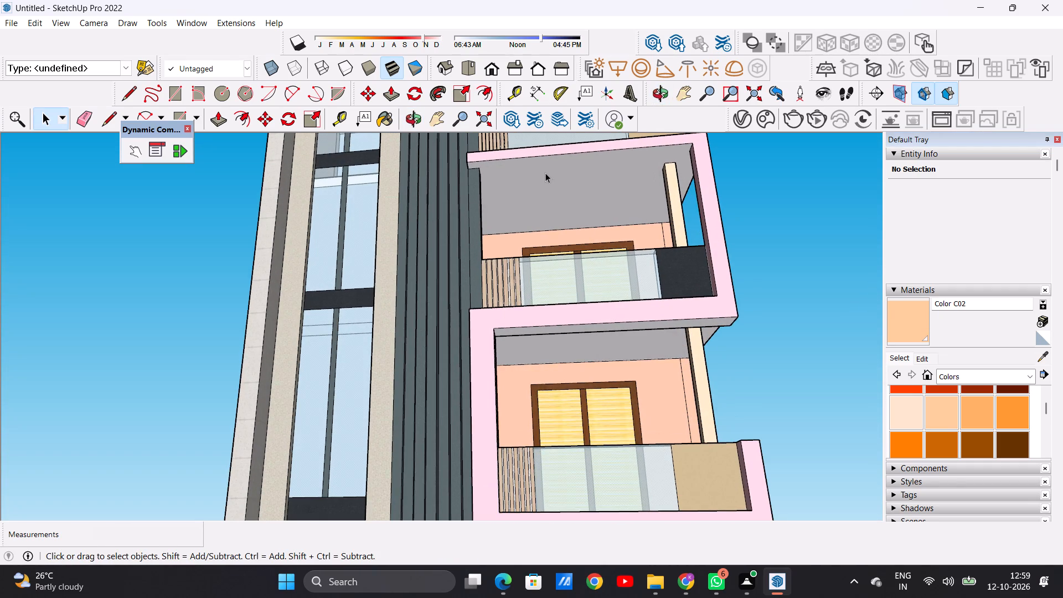
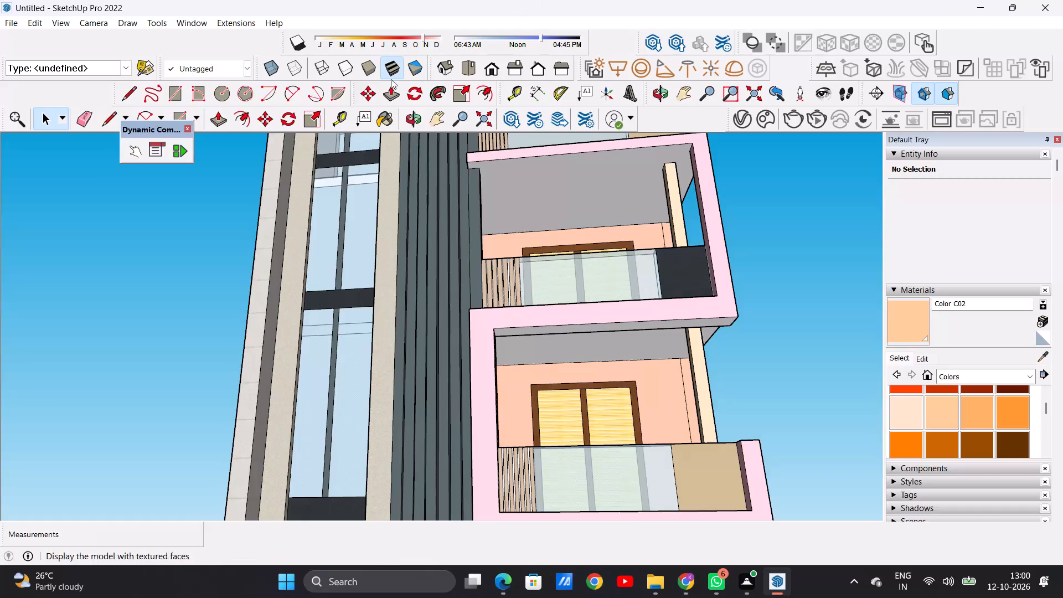
Paint the ceilings of the two pink-framed balconies with Color C02.
scroll(486, 304, "down", 5)
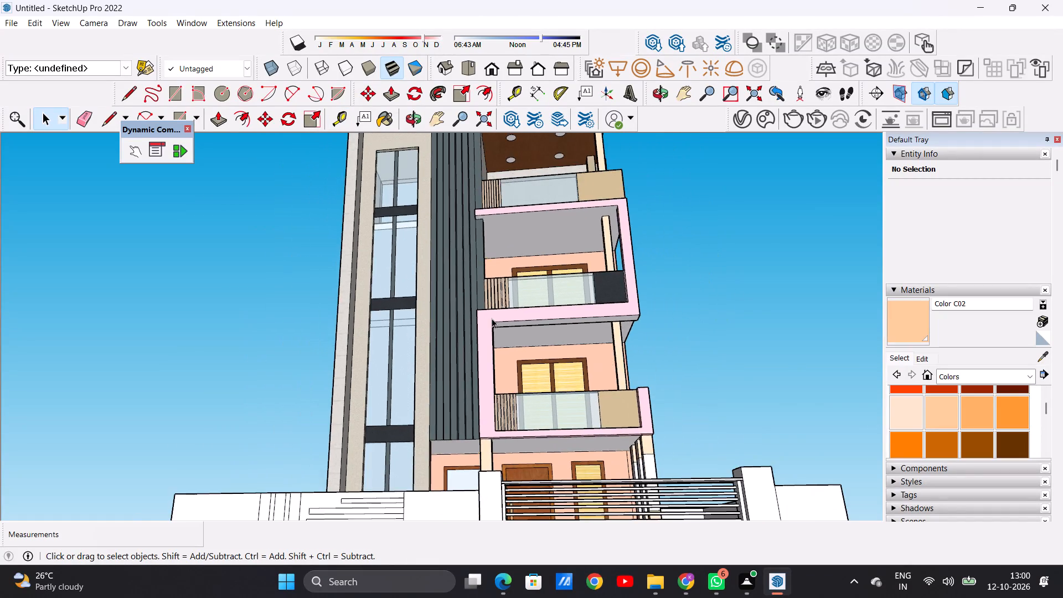
scroll(530, 318, "down", 6)
scroll(566, 273, "up", 6)
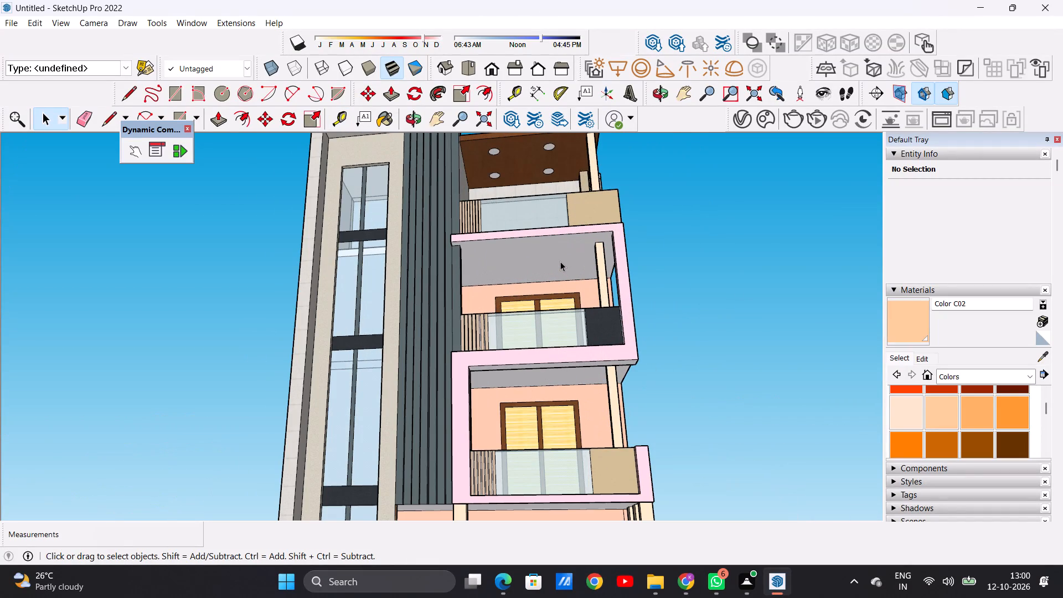
middle_click_drag(515, 261, 508, 246)
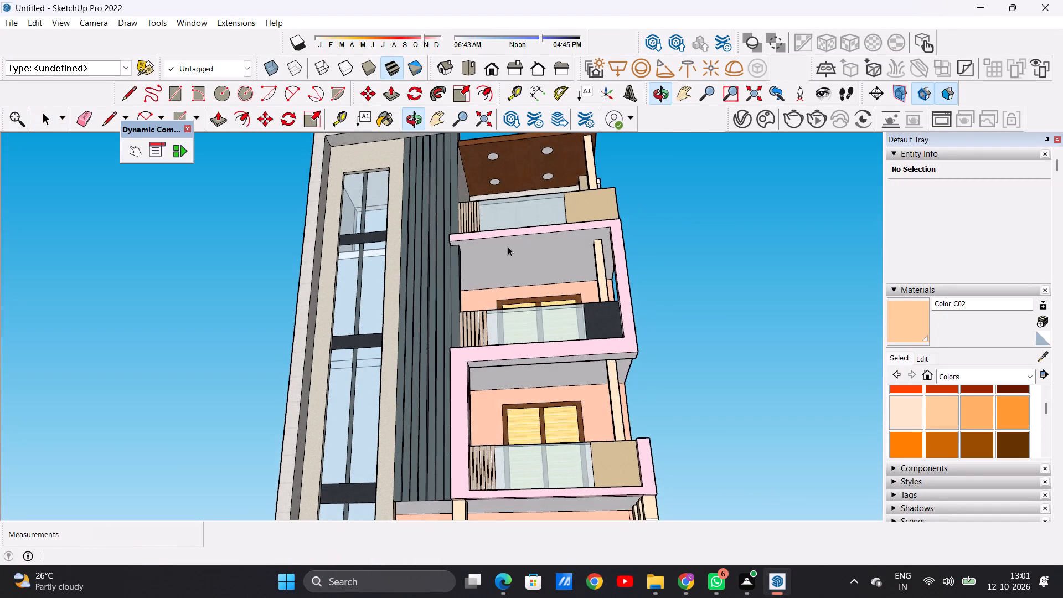
scroll(508, 246, "up", 2)
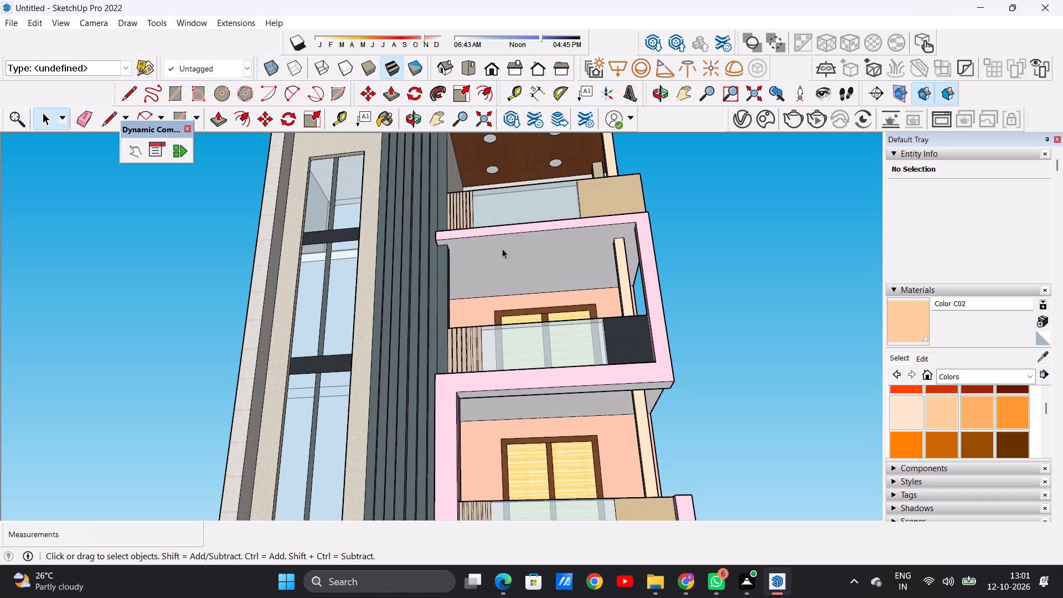
left_click(910, 318)
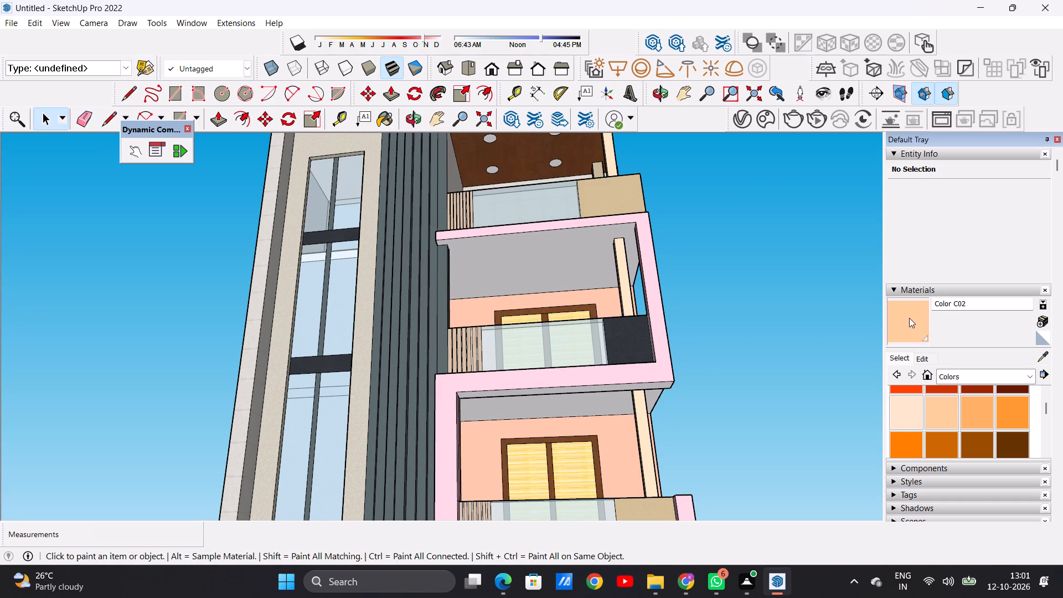
scroll(571, 260, "up", 5)
left_click(551, 254)
scroll(559, 293, "down", 8)
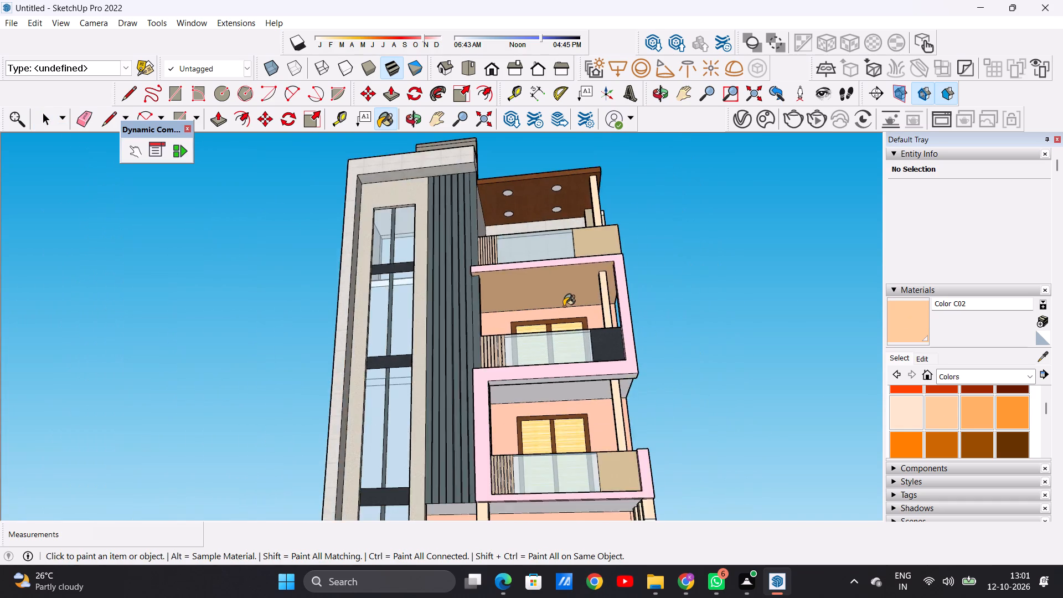
scroll(564, 306, "down", 3)
scroll(563, 367, "up", 13)
left_click(554, 356)
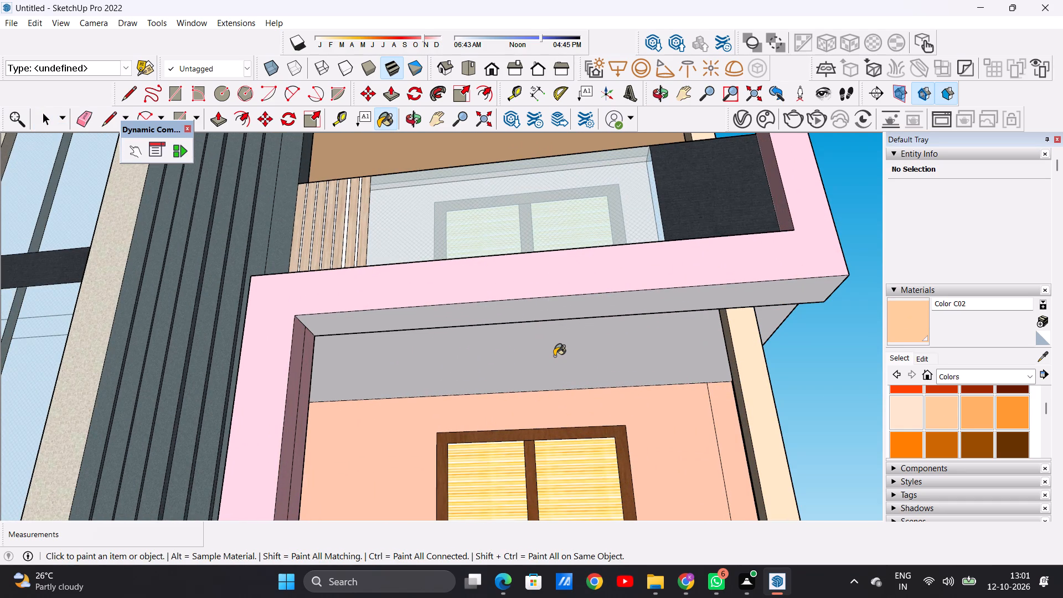
scroll(572, 352, "down", 2)
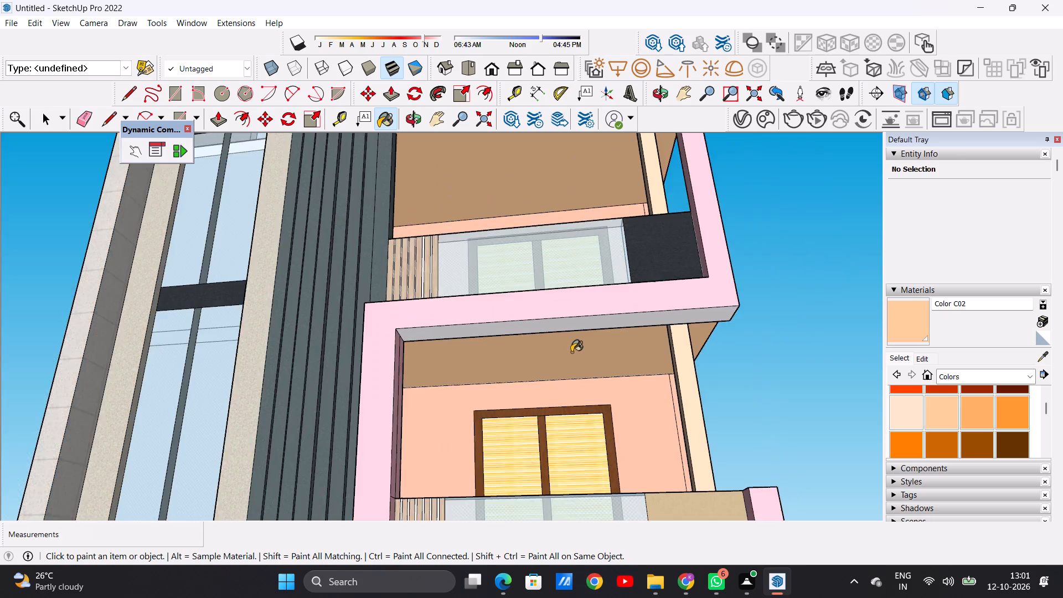
Paint the ground-floor porch ceiling beneath the lowest balcony with Color C02.
scroll(571, 352, "down", 10)
scroll(473, 334, "up", 1)
scroll(473, 334, "down", 6)
middle_click_drag(540, 416, 535, 407)
scroll(536, 409, "up", 9)
scroll(533, 421, "down", 1)
scroll(533, 421, "up", 1)
scroll(533, 421, "down", 1)
scroll(533, 421, "up", 5)
left_click(517, 417)
scroll(463, 436, "down", 8)
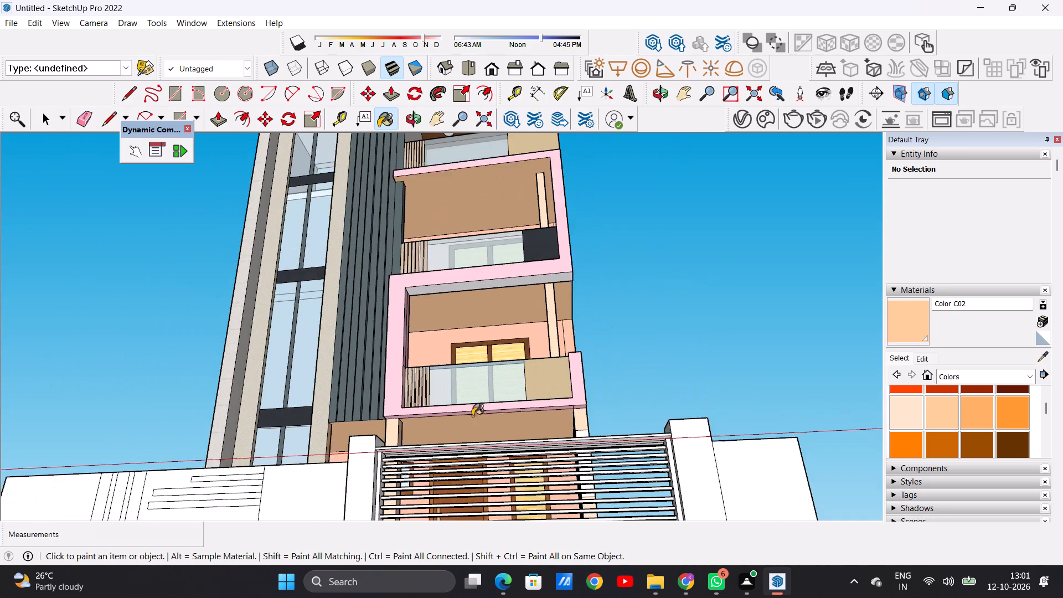
Paint the grey underside of the pink frame's middle horizontal band with Color A01.
middle_click_drag(478, 384, 422, 377)
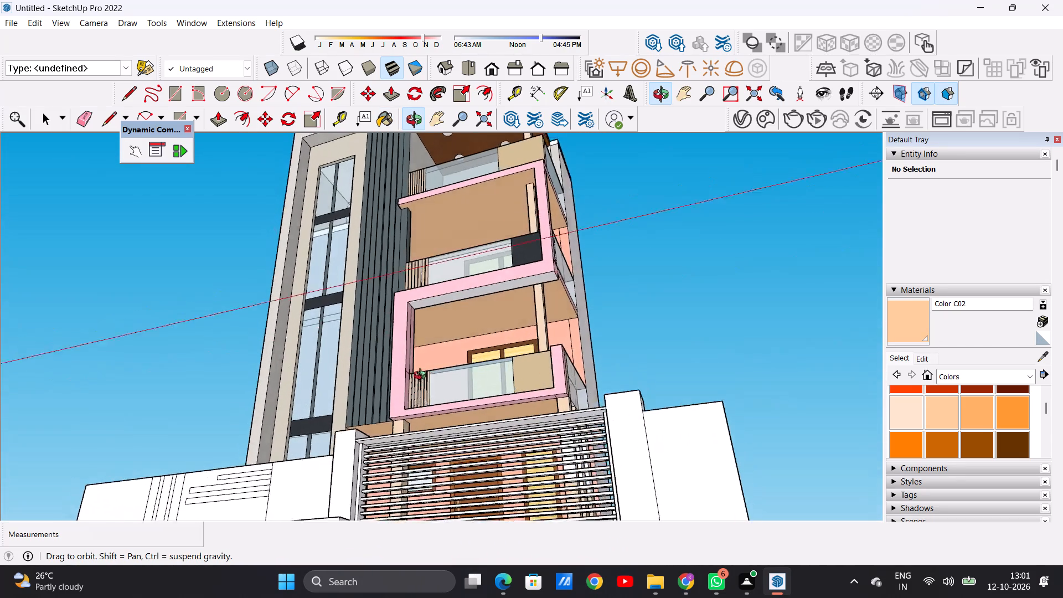
middle_click_drag(422, 377, 388, 402)
scroll(433, 309, "up", 7)
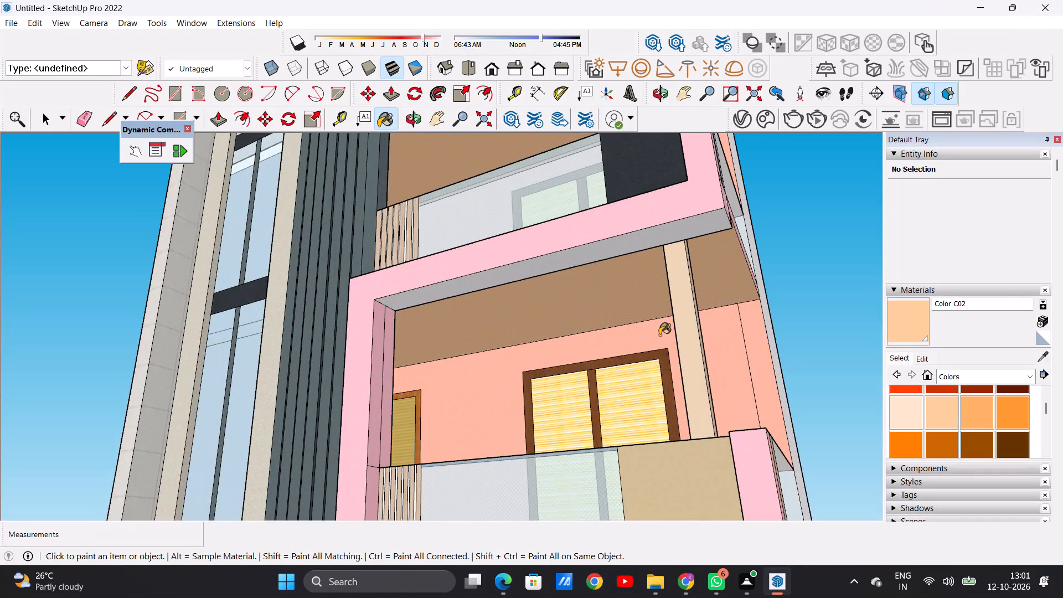
scroll(945, 415, "up", 2)
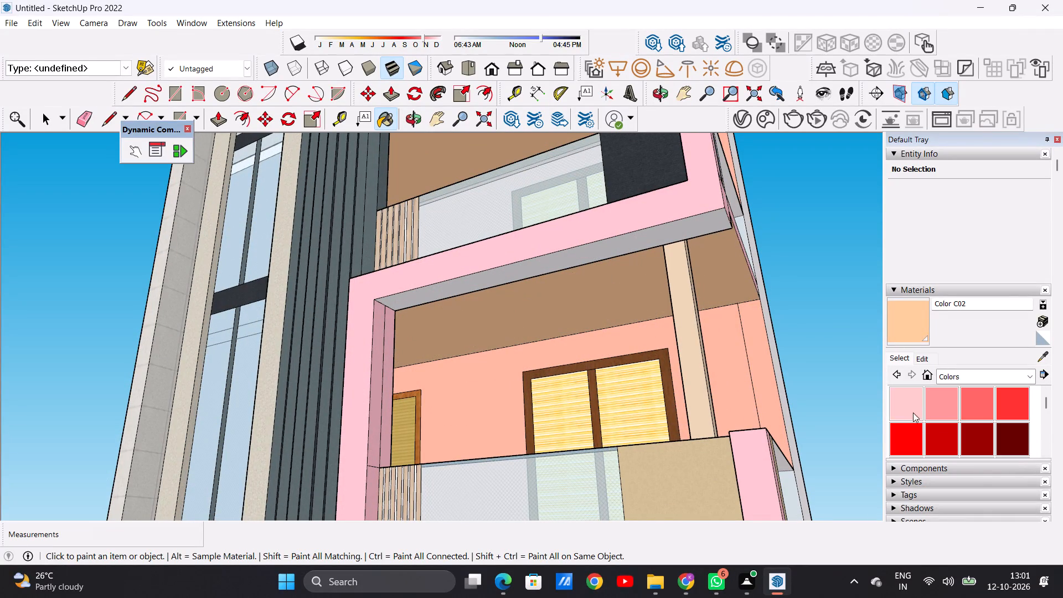
left_click(905, 411)
scroll(610, 249, "up", 2)
scroll(610, 249, "down", 1)
scroll(610, 249, "up", 4)
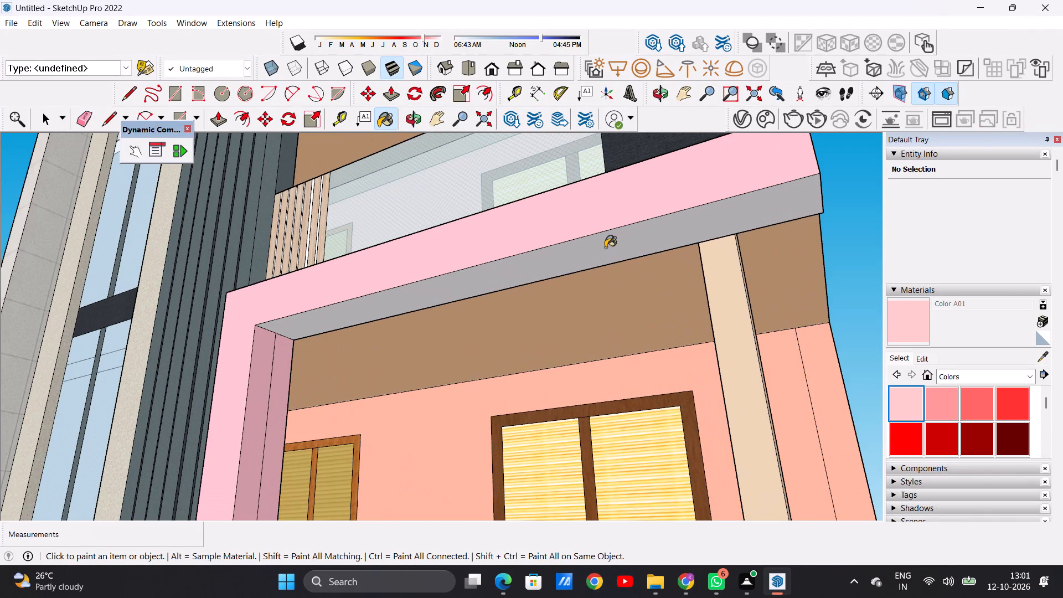
left_click(605, 248)
scroll(647, 302, "down", 5)
middle_click_drag(722, 251, 718, 359)
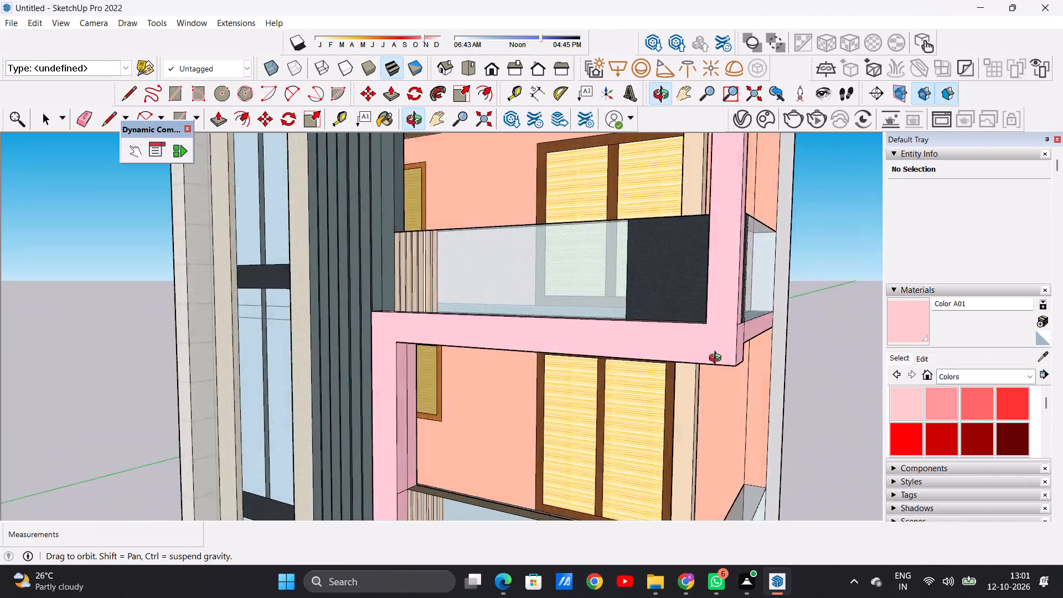
middle_click_drag(718, 359, 764, 364)
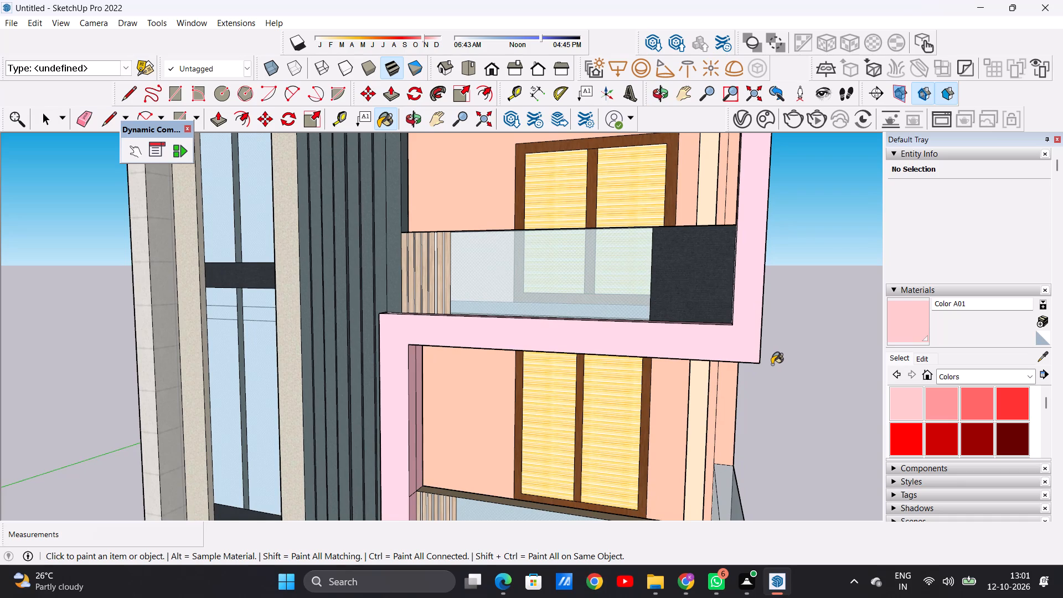
key("space")
Examine the painted facade from several angles, down to the front boundary wall and gate.
scroll(623, 460, "down", 18)
scroll(567, 375, "up", 6)
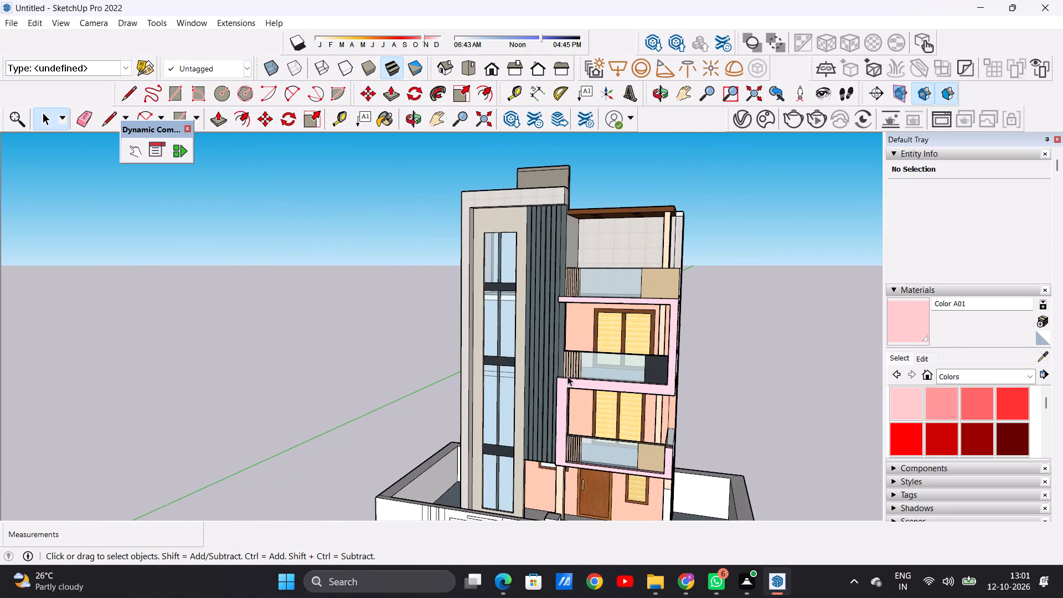
middle_click_drag(684, 408, 665, 466)
scroll(651, 458, "up", 5)
scroll(653, 462, "down", 1)
scroll(654, 462, "up", 3)
scroll(683, 403, "down", 16)
scroll(660, 422, "up", 9)
middle_click_drag(660, 409, 748, 471)
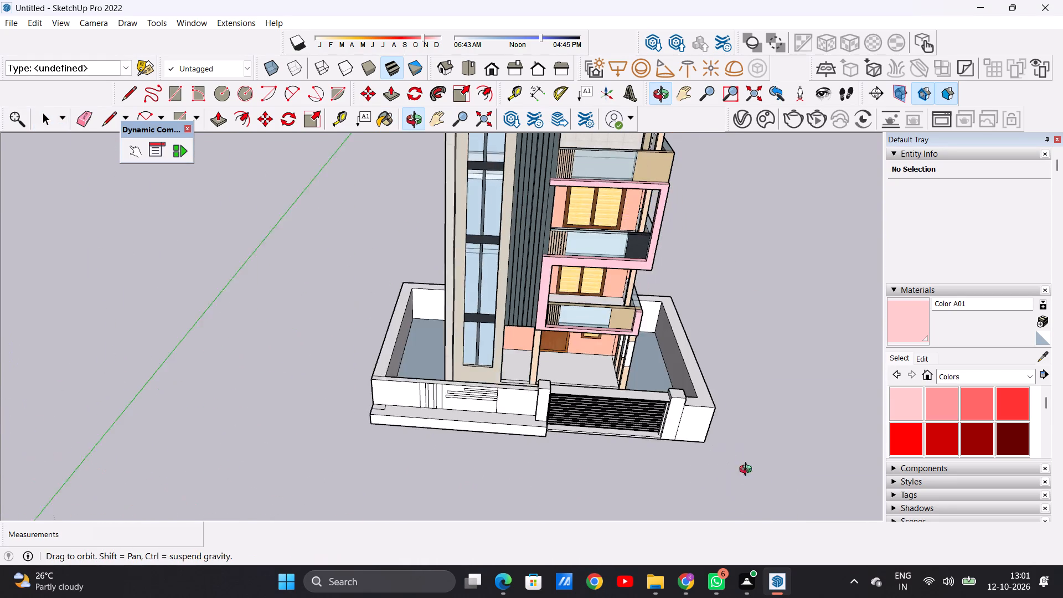
middle_click_drag(748, 471, 751, 492)
scroll(665, 375, "up", 6)
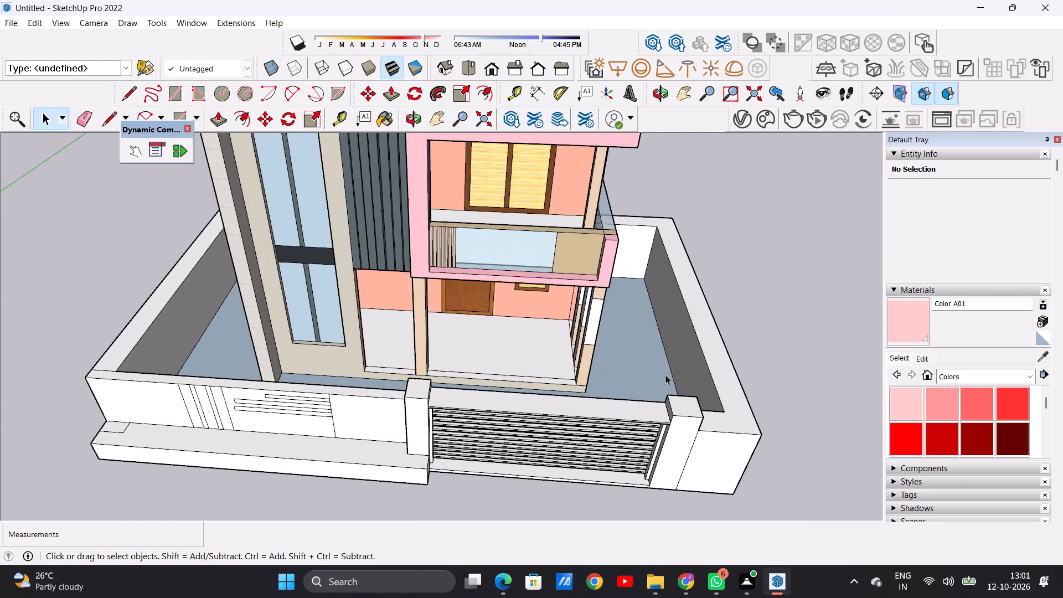
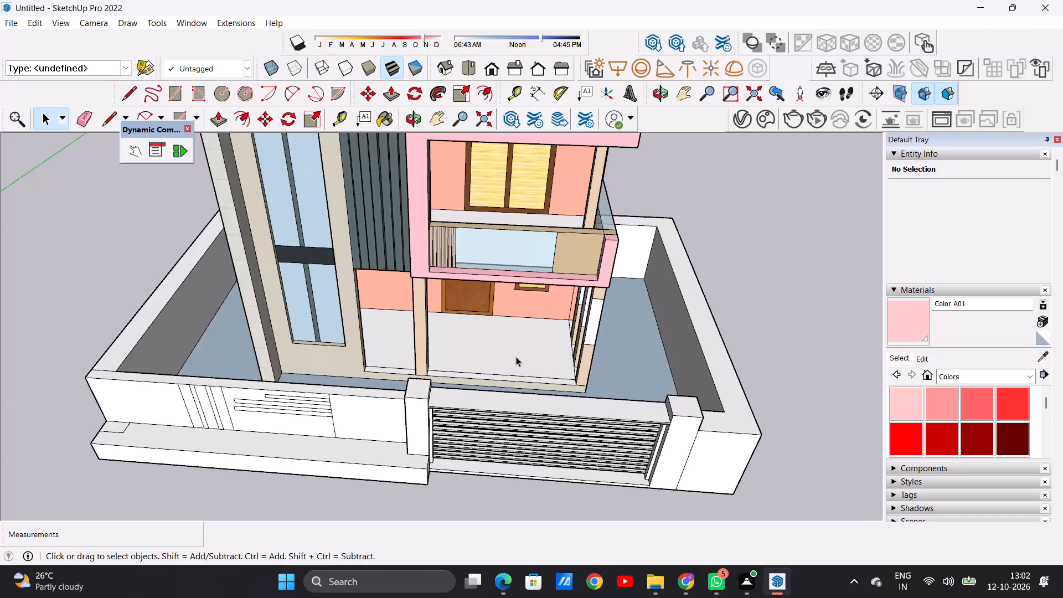
Paint all four faces of the white middle section of the side porch column nearest the house wall with Color A08.
scroll(520, 357, "down", 9)
scroll(522, 344, "up", 7)
middle_click_drag(514, 348, 636, 268)
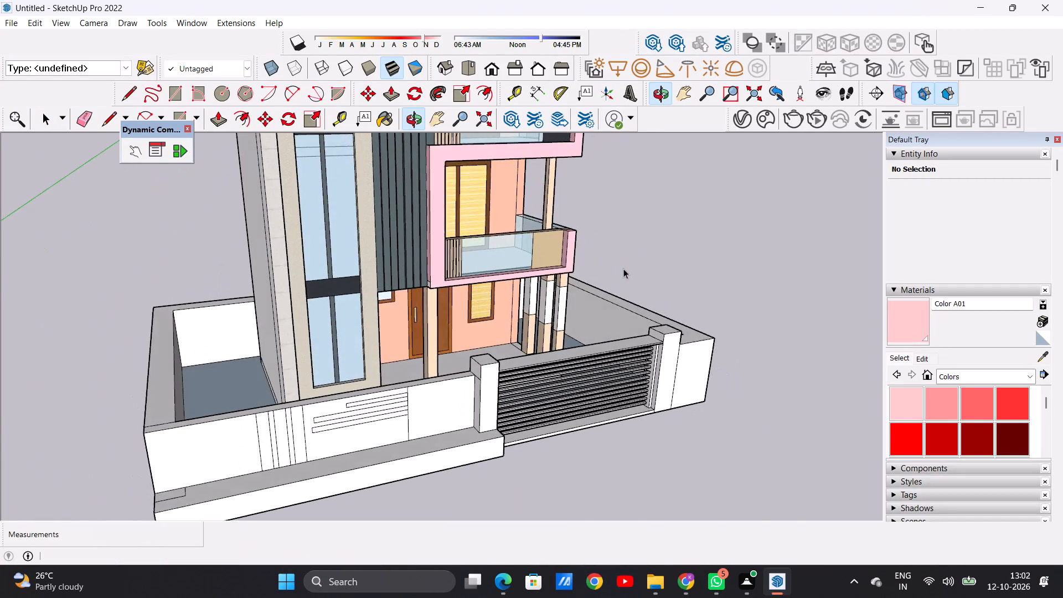
scroll(516, 295, "up", 7)
middle_click_drag(534, 306, 533, 249)
scroll(522, 284, "up", 1)
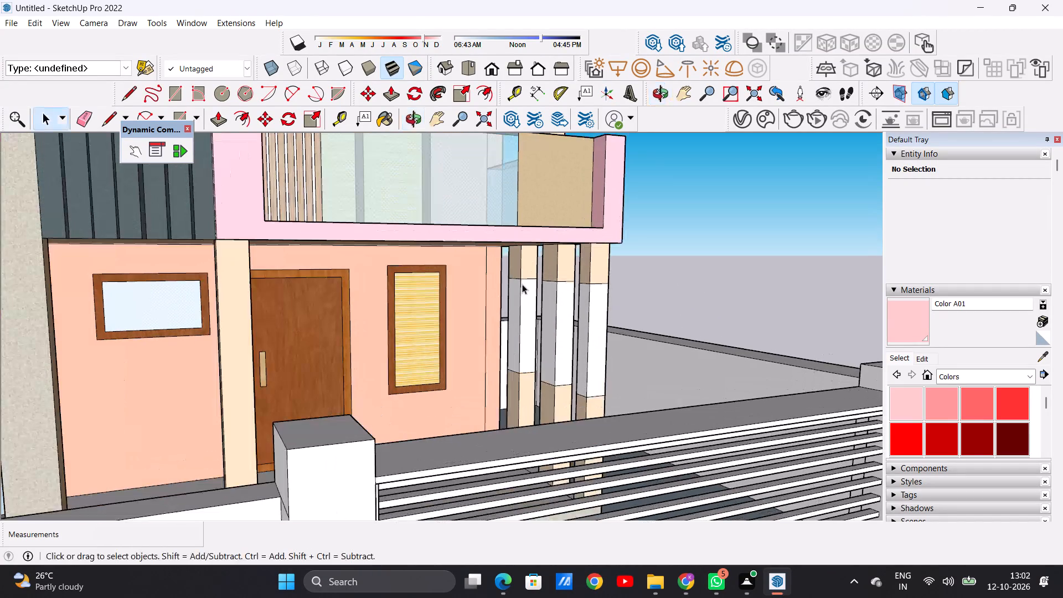
scroll(527, 290, "up", 2)
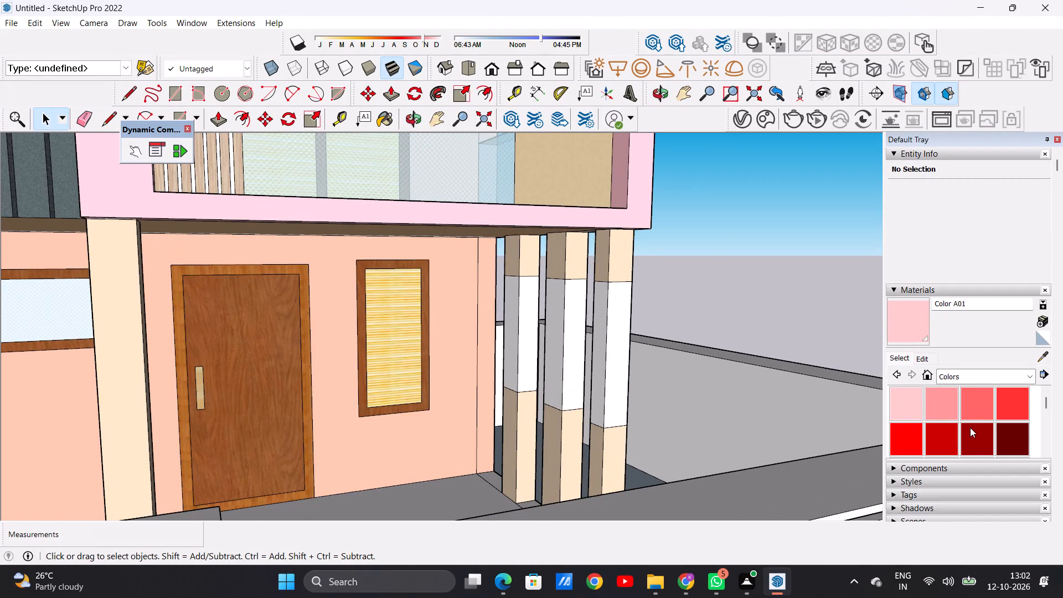
left_click(1014, 441)
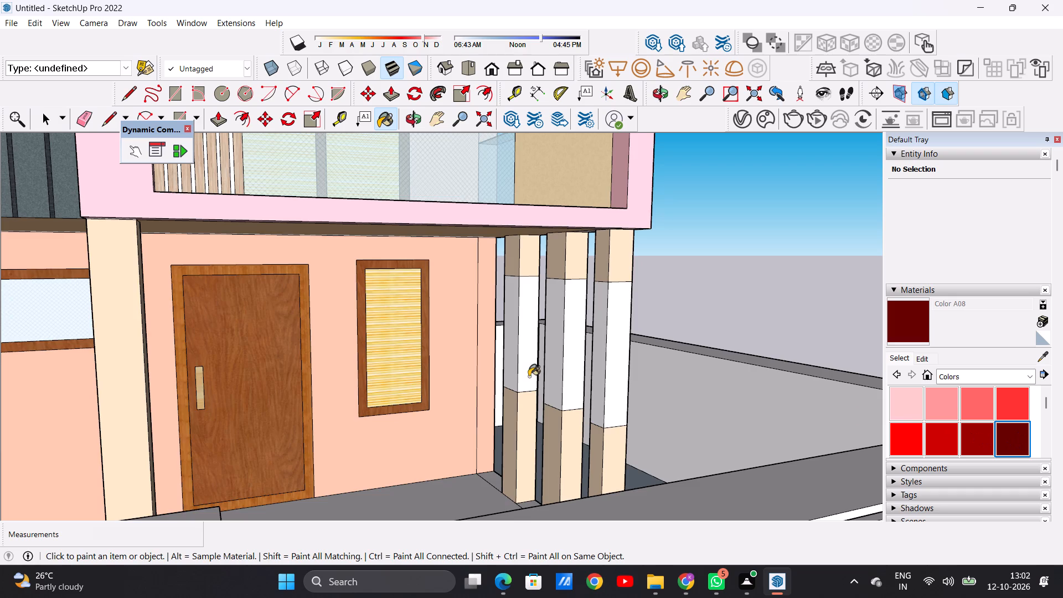
scroll(535, 353, "up", 7)
left_click(488, 342)
left_click(510, 341)
scroll(503, 372, "down", 9)
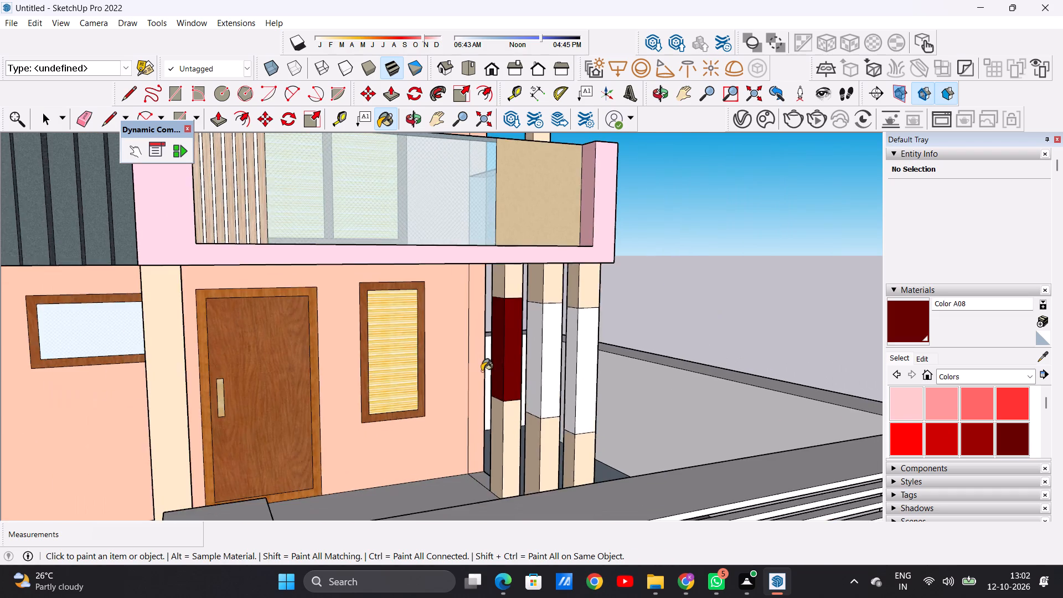
middle_click_drag(482, 372, 348, 369)
middle_click_drag(507, 376, 419, 389)
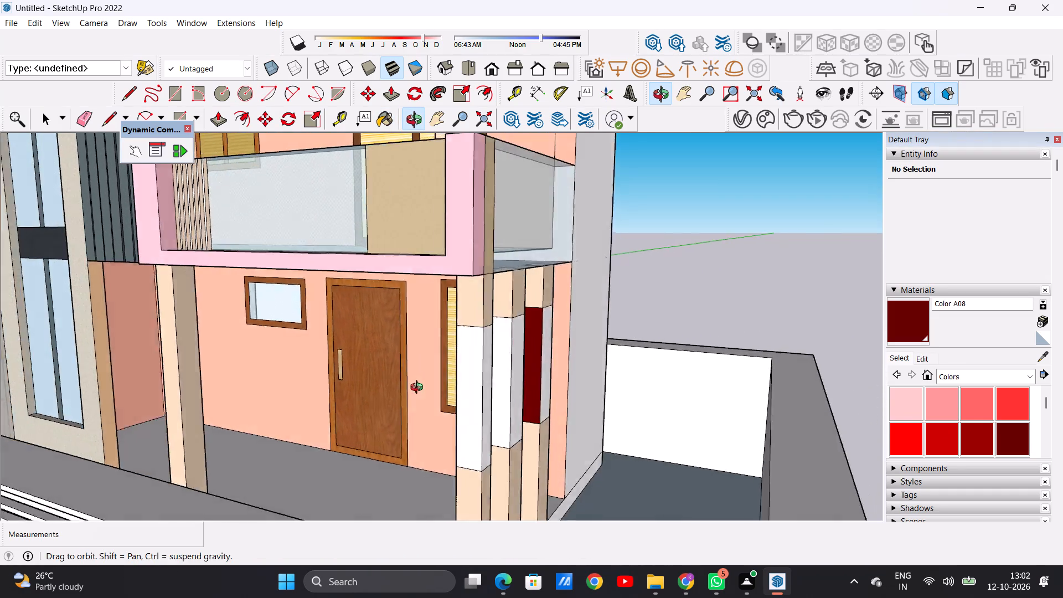
middle_click_drag(419, 389, 344, 401)
scroll(505, 373, "up", 7)
left_click(539, 366)
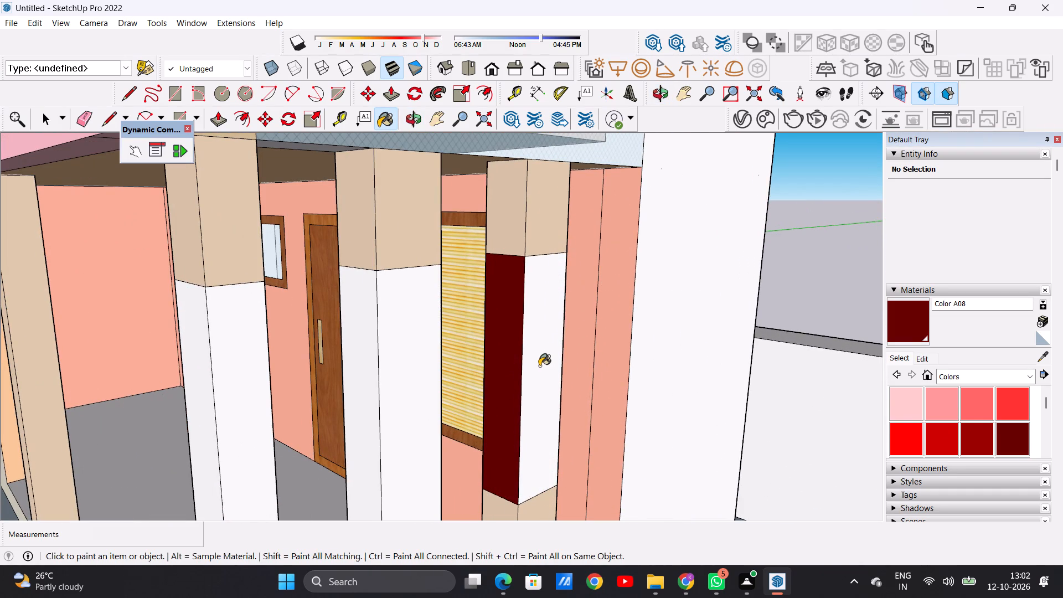
scroll(535, 357, "down", 7)
middle_click_drag(548, 356, 436, 360)
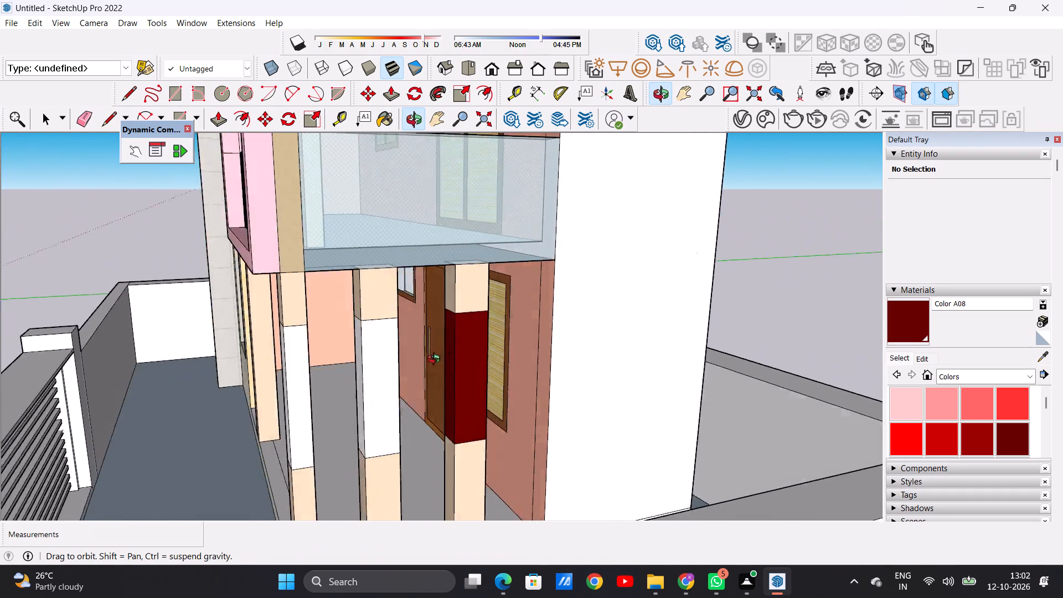
middle_click_drag(436, 360, 256, 363)
scroll(362, 336, "up", 6)
scroll(356, 352, "down", 3)
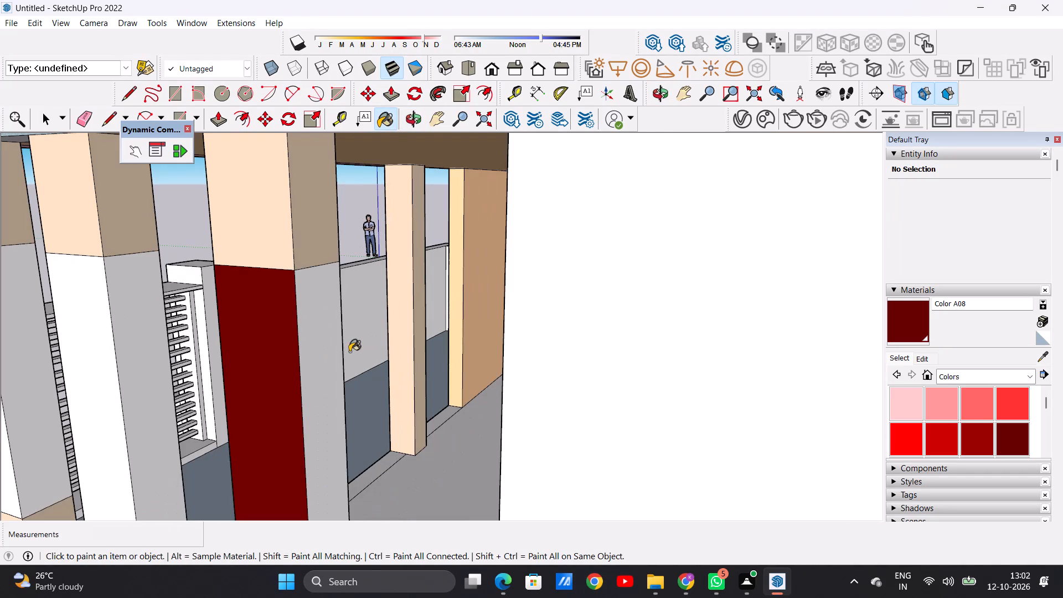
left_click(317, 373)
Paint all four faces of the white middle section of the central column in the porch's side row with Color A08.
scroll(384, 366, "down", 13)
middle_click_drag(319, 373, 551, 385)
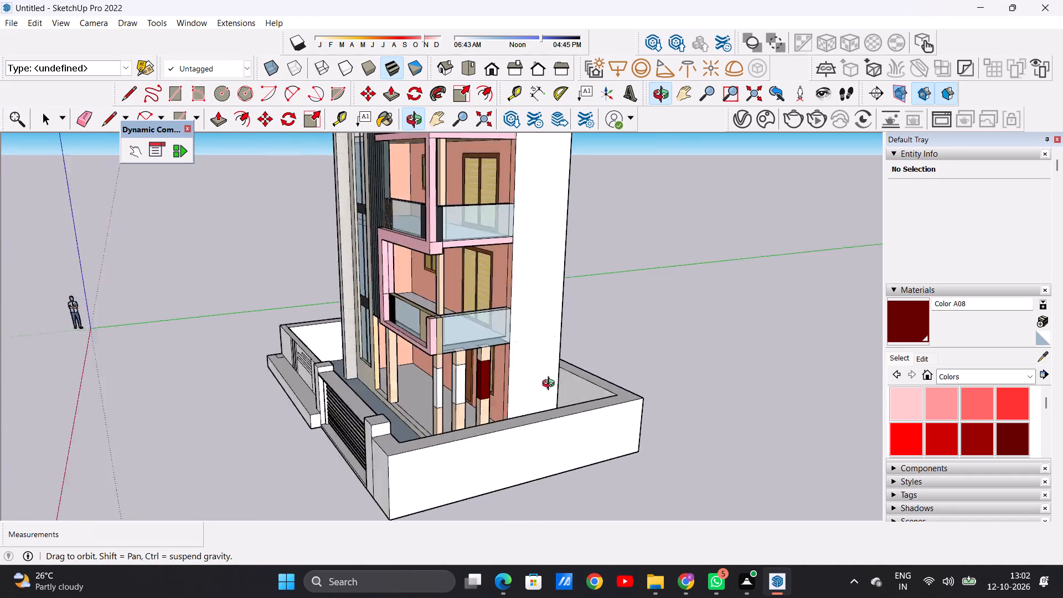
middle_click_drag(551, 385, 793, 376)
middle_click_drag(519, 384, 642, 380)
scroll(500, 361, "up", 5)
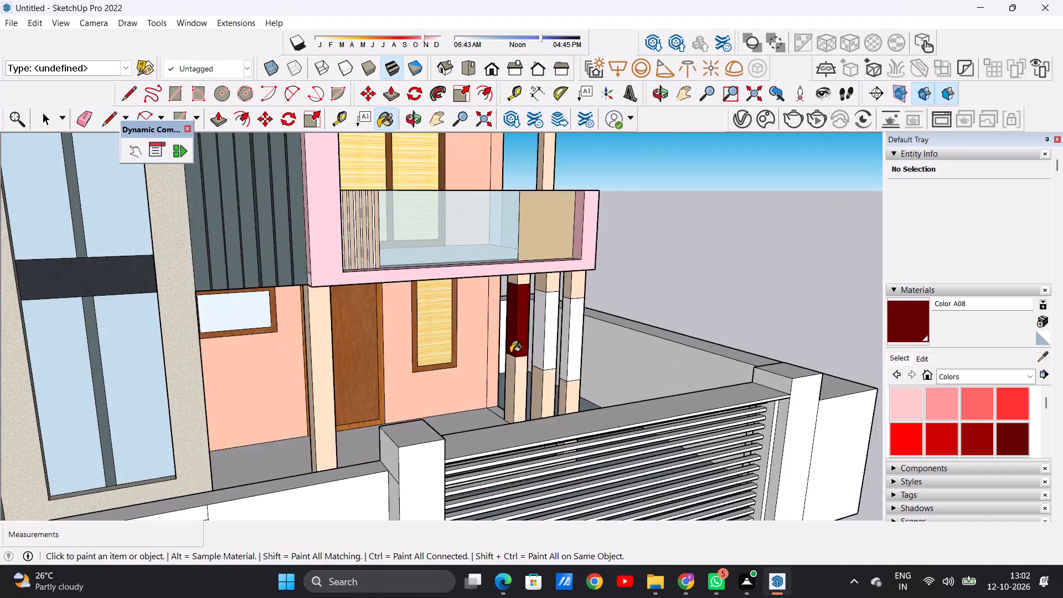
scroll(510, 353, "up", 8)
middle_click_drag(556, 368, 558, 331)
left_click(537, 317)
left_click(551, 318)
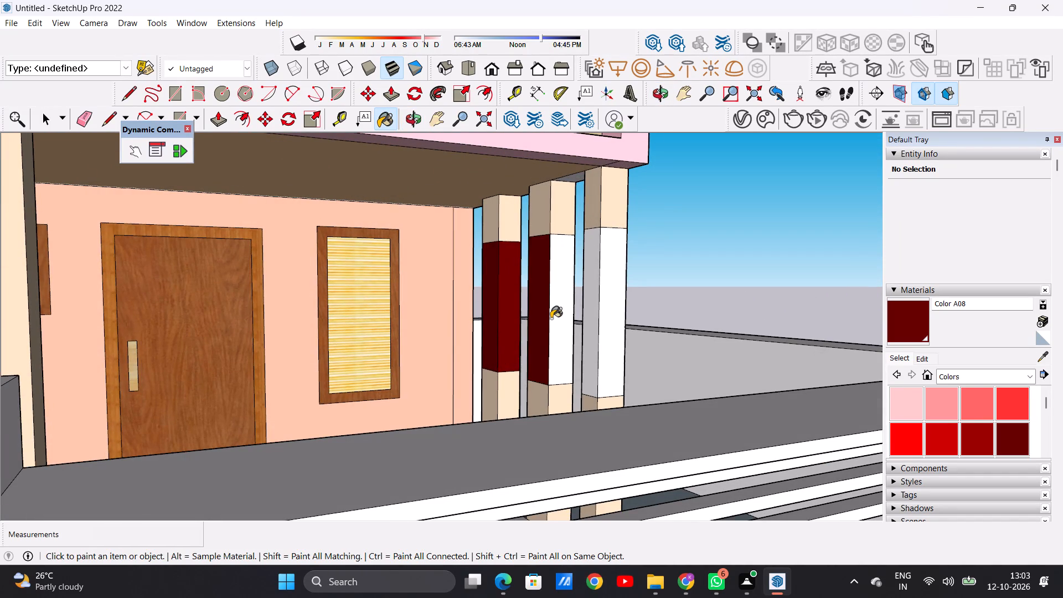
scroll(453, 343, "down", 6)
middle_click_drag(597, 322, 382, 379)
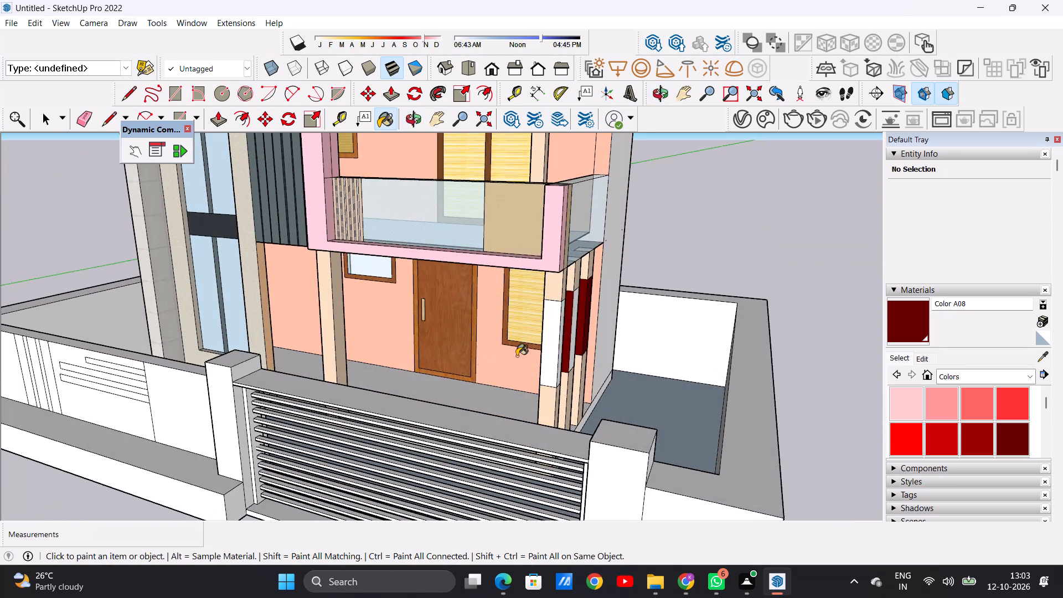
scroll(523, 351, "up", 6)
middle_click_drag(625, 347, 473, 363)
left_click(483, 351)
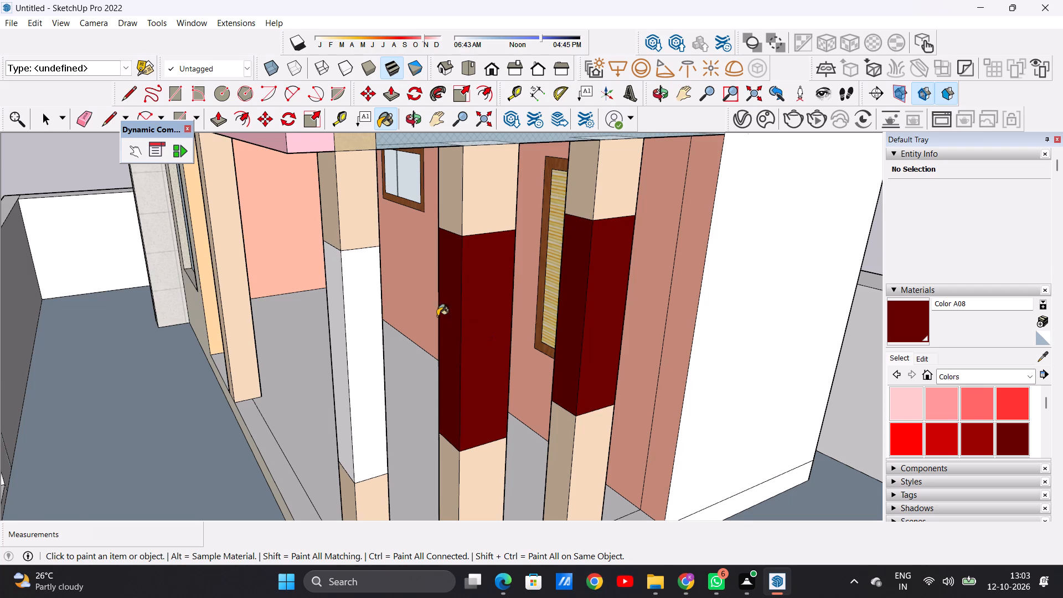
scroll(458, 309, "down", 4)
middle_click_drag(524, 306, 404, 312)
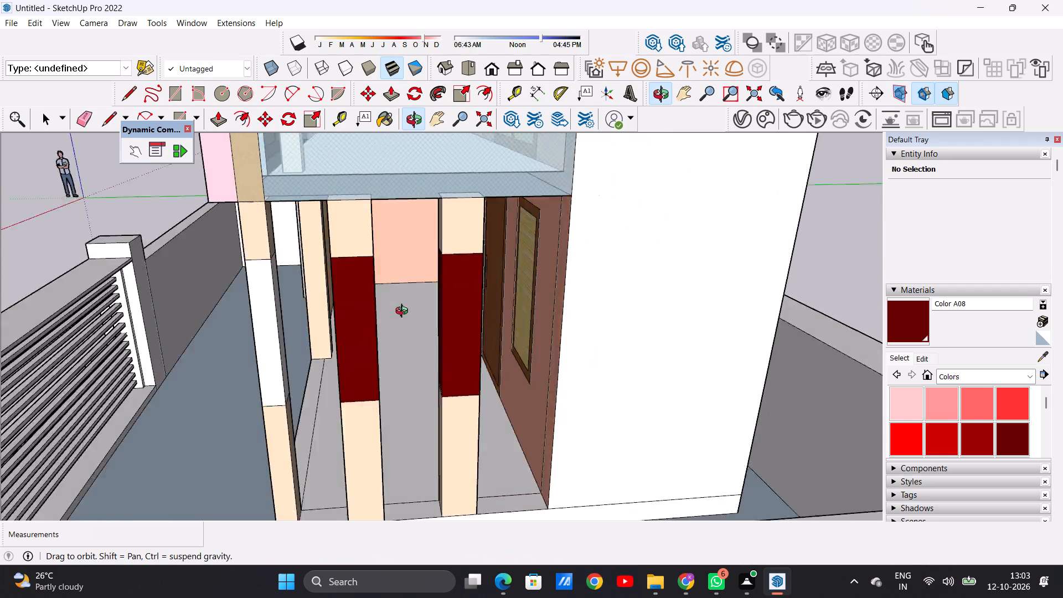
middle_click_drag(404, 312, 306, 317)
scroll(276, 315, "up", 5)
left_click(228, 329)
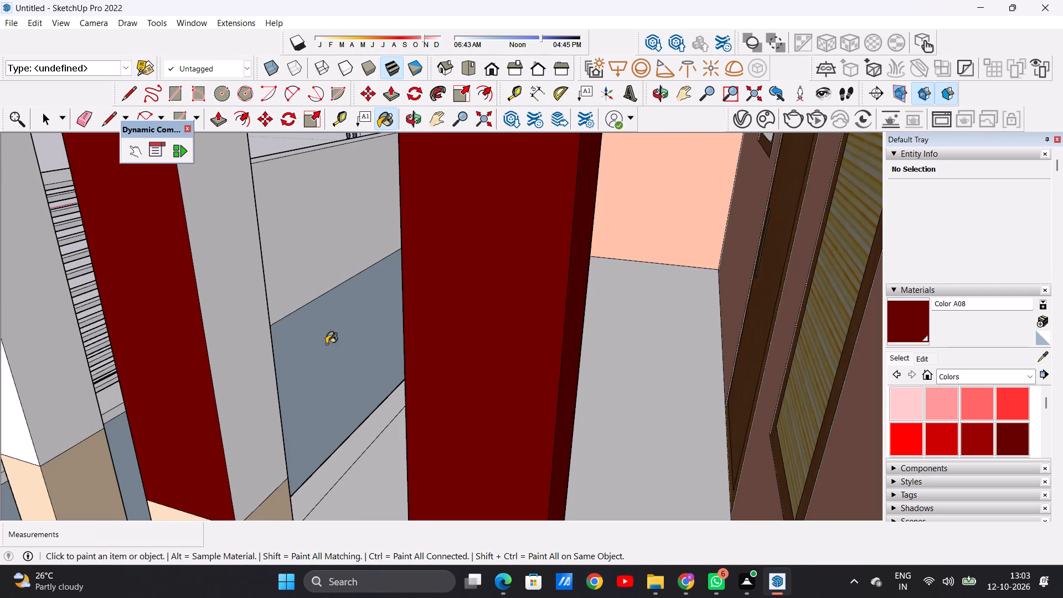
Paint all four faces of the white middle section of the side porch column nearest the gate with Color A08.
scroll(328, 345, "down", 12)
middle_click_drag(274, 354, 742, 308)
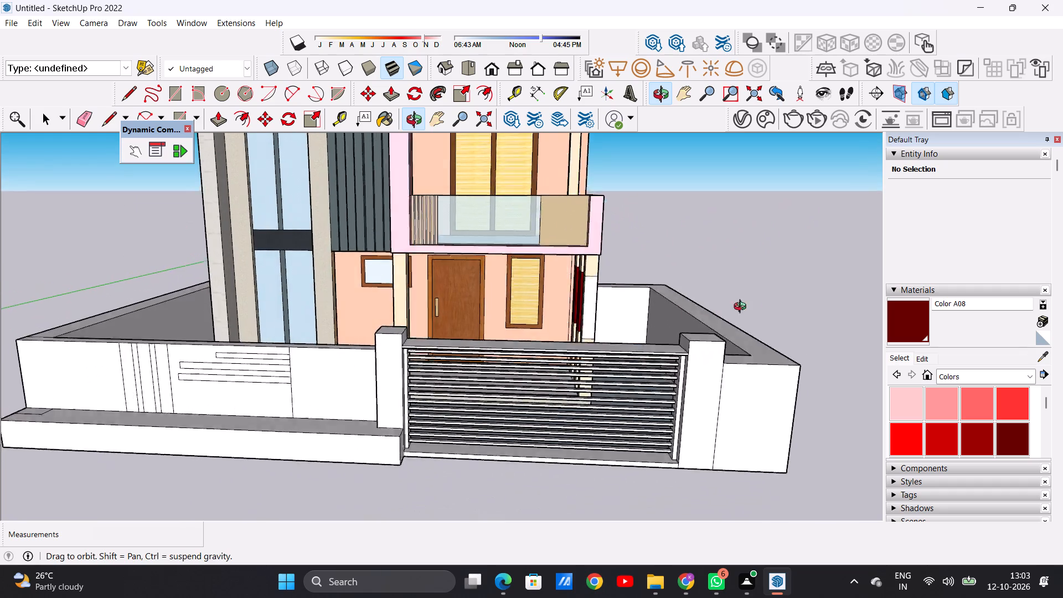
middle_click_drag(742, 308, 772, 301)
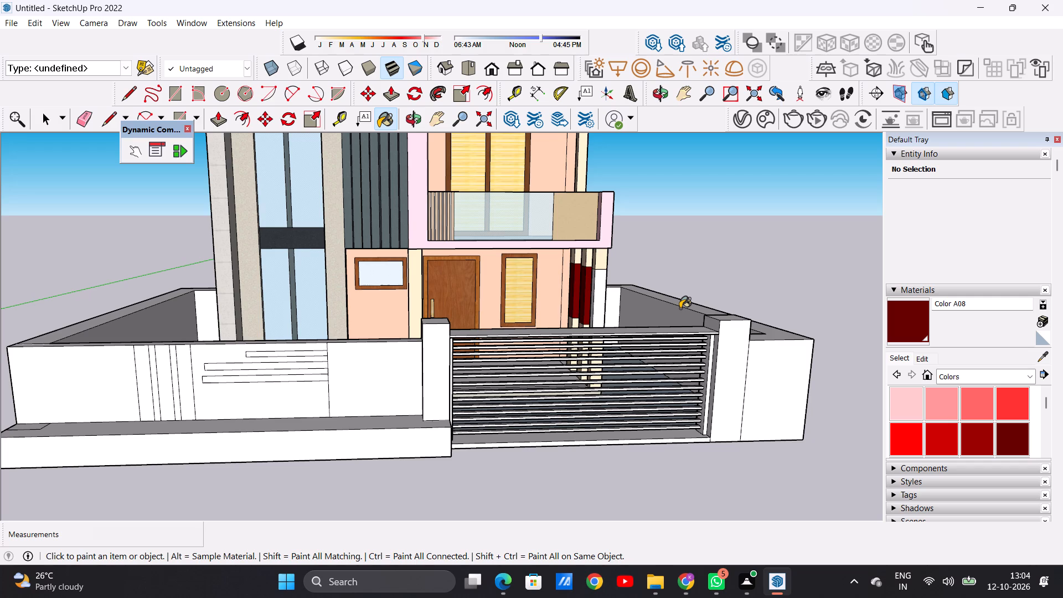
scroll(572, 276, "up", 5)
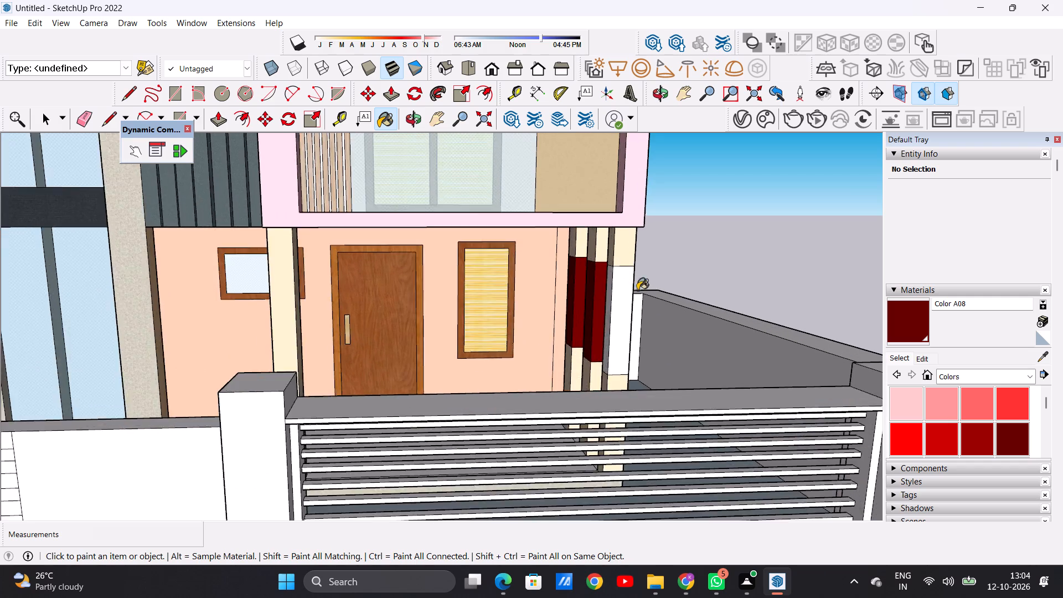
scroll(637, 290, "up", 1)
scroll(637, 290, "down", 1)
scroll(637, 290, "up", 4)
left_click(613, 297)
middle_click_drag(560, 316, 732, 332)
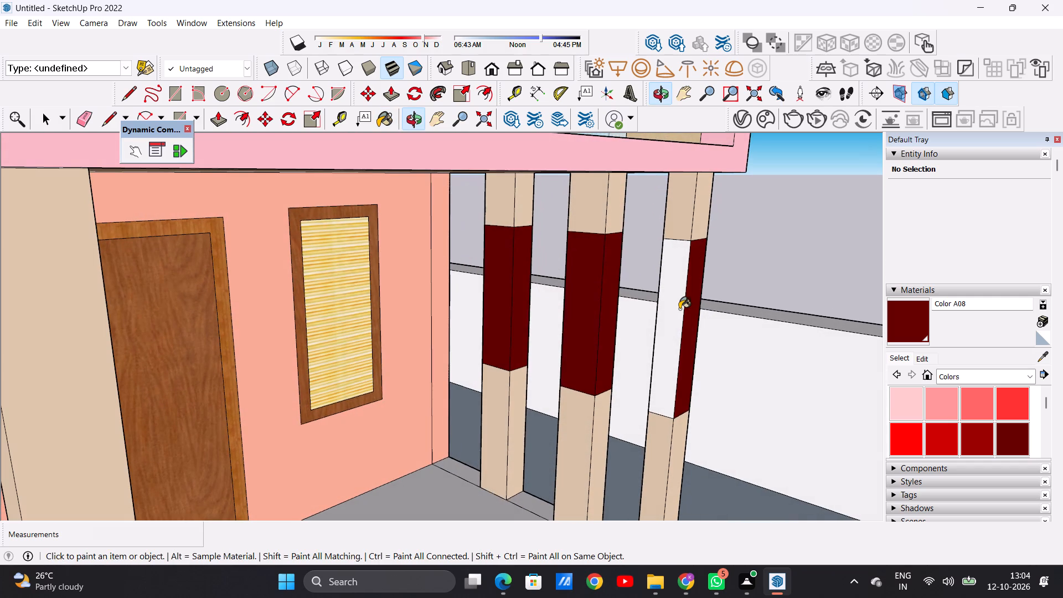
left_click(676, 311)
scroll(475, 327, "down", 9)
middle_click_drag(613, 319, 327, 308)
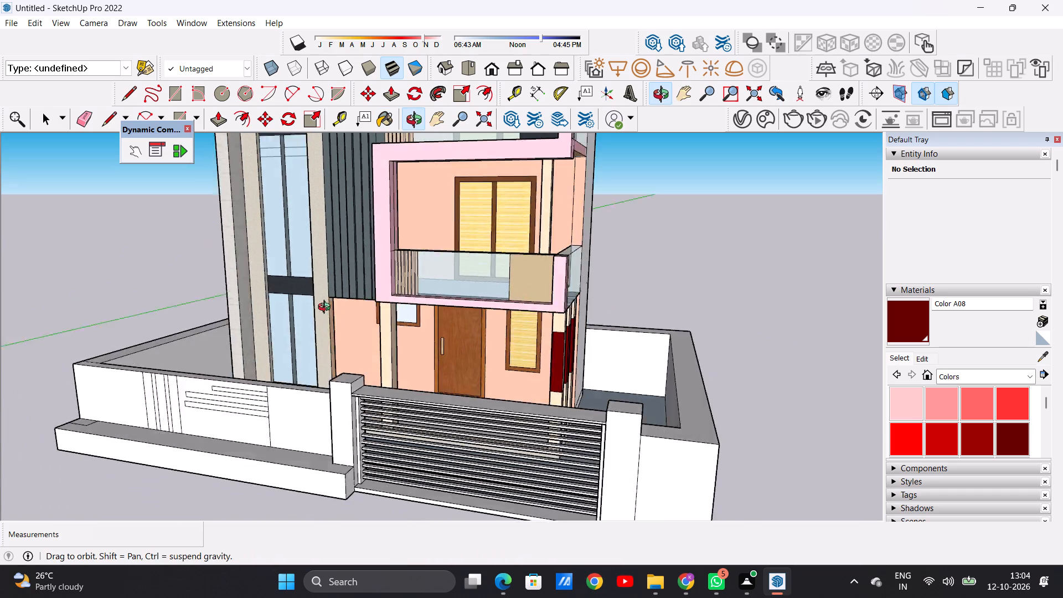
middle_click_drag(327, 308, 35, 326)
scroll(461, 434, "up", 4)
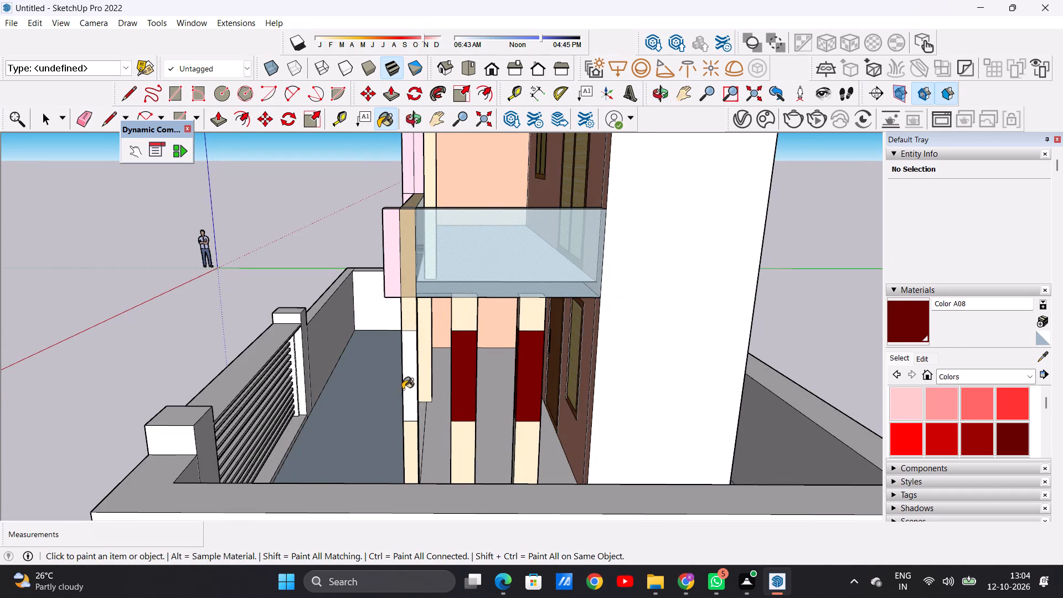
left_click(403, 389)
middle_click_drag(438, 402, 339, 419)
scroll(329, 359, "up", 11)
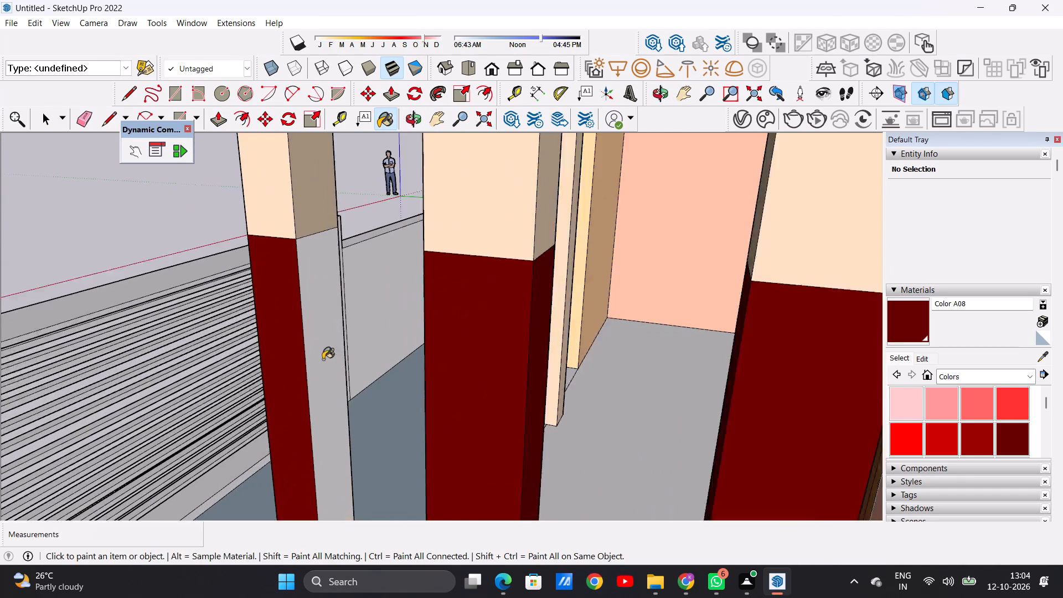
scroll(323, 359, "up", 5)
left_click(323, 359)
scroll(355, 413, "down", 17)
middle_click_drag(336, 388, 541, 394)
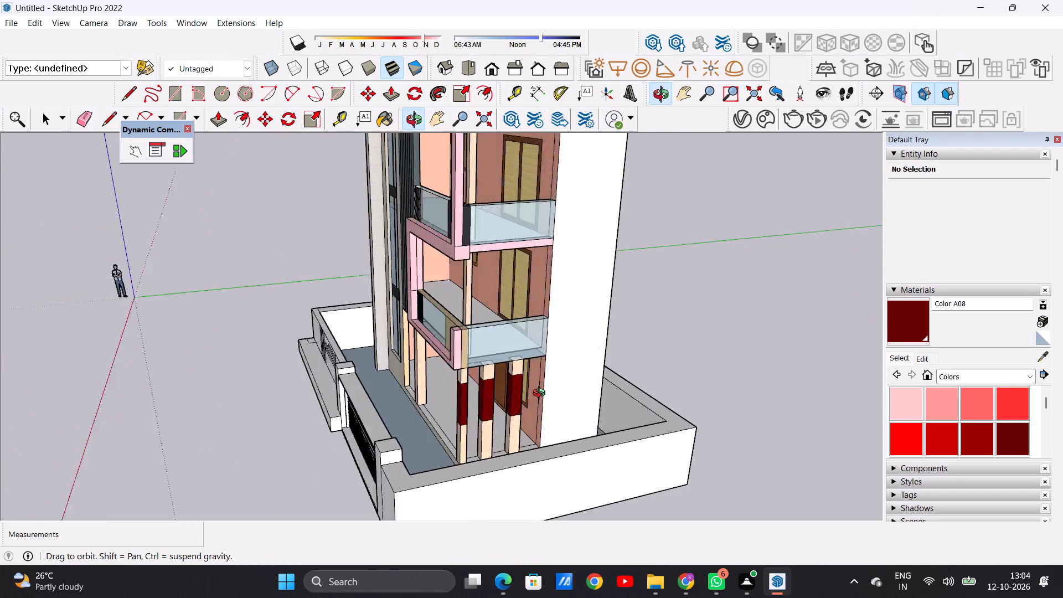
middle_click_drag(541, 394, 738, 371)
middle_click_drag(497, 368, 576, 333)
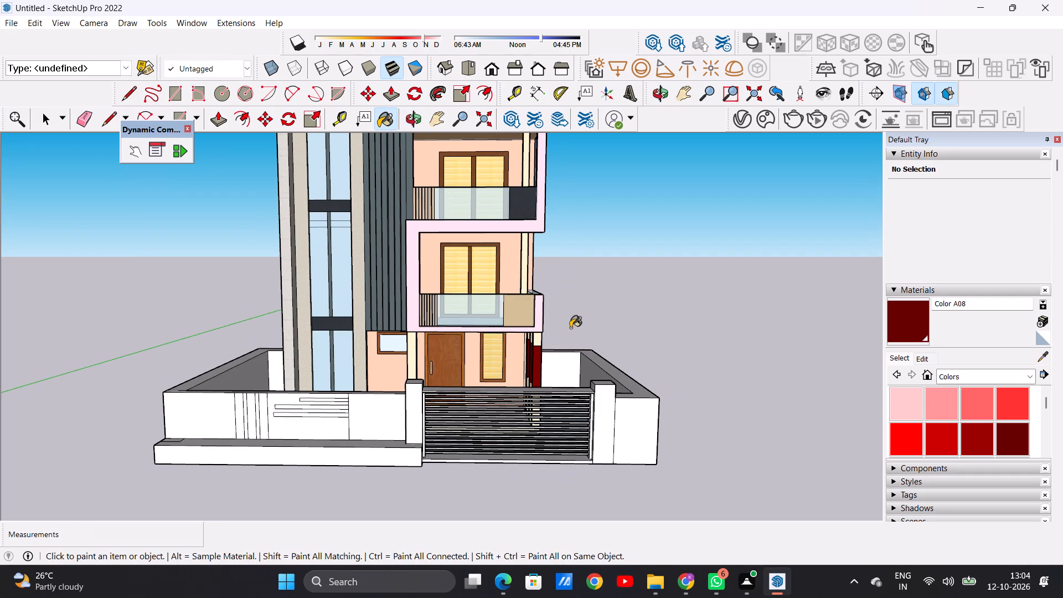
key("space")
Examine the whole front elevation and the unpainted front boundary wall with its grooves, ledge and gate.
scroll(422, 386, "down", 9)
scroll(407, 345, "up", 6)
scroll(436, 384, "down", 6)
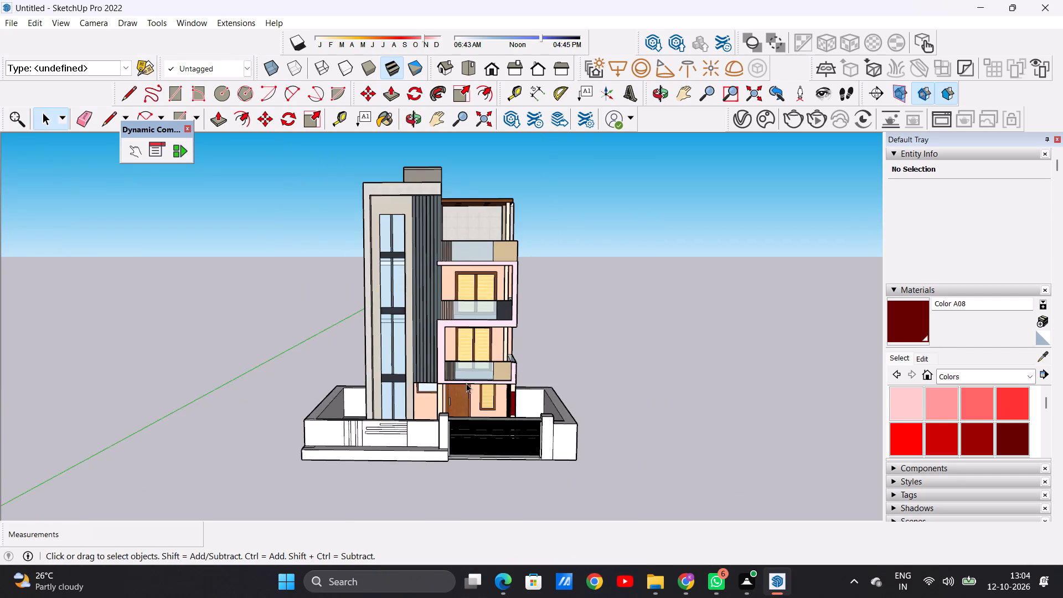
middle_click_drag(421, 394, 410, 409)
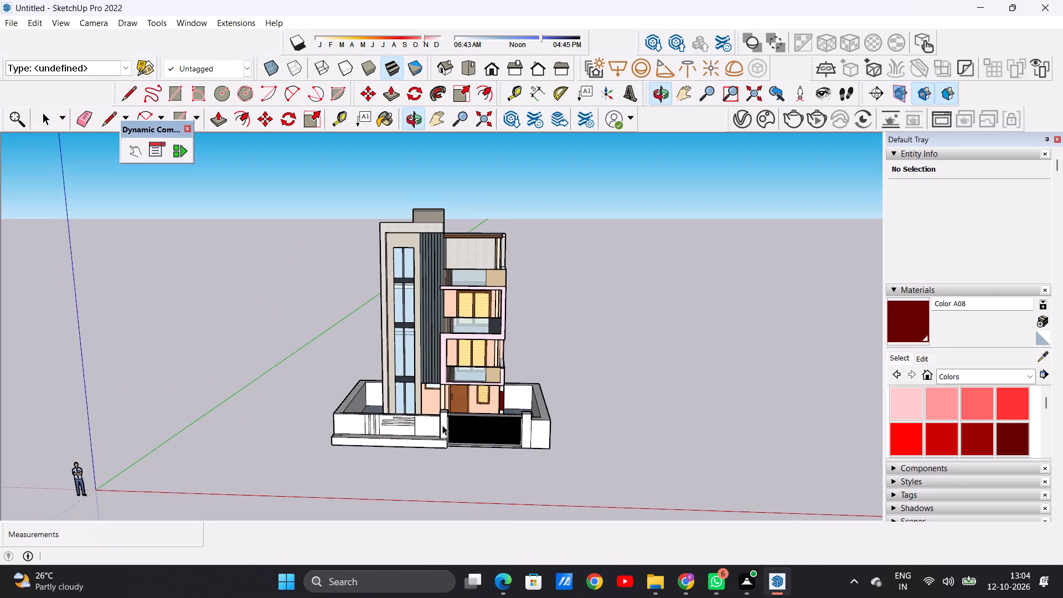
scroll(424, 448, "up", 7)
middle_click_drag(339, 402, 363, 406)
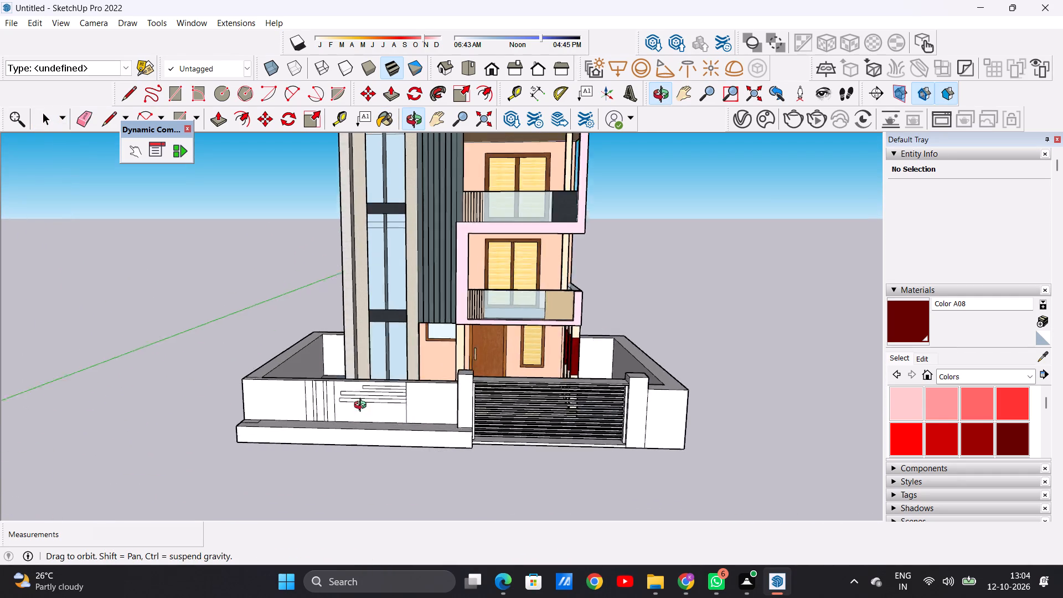
middle_click_drag(363, 406, 572, 432)
middle_click_drag(492, 445, 293, 413)
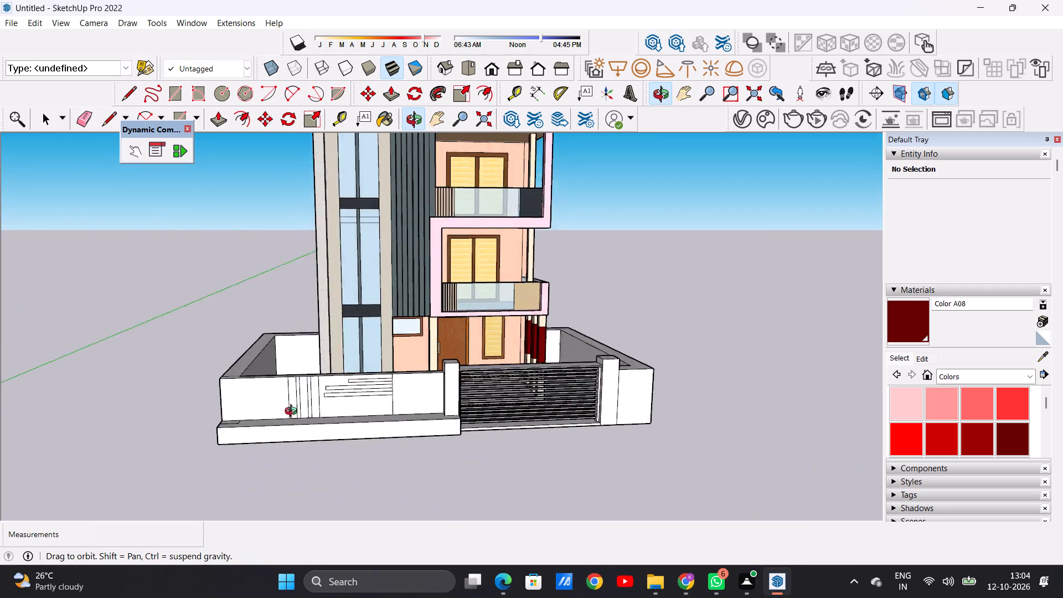
middle_click_drag(293, 413, 260, 441)
scroll(407, 400, "up", 2)
middle_click_drag(424, 424, 429, 394)
scroll(339, 394, "up", 6)
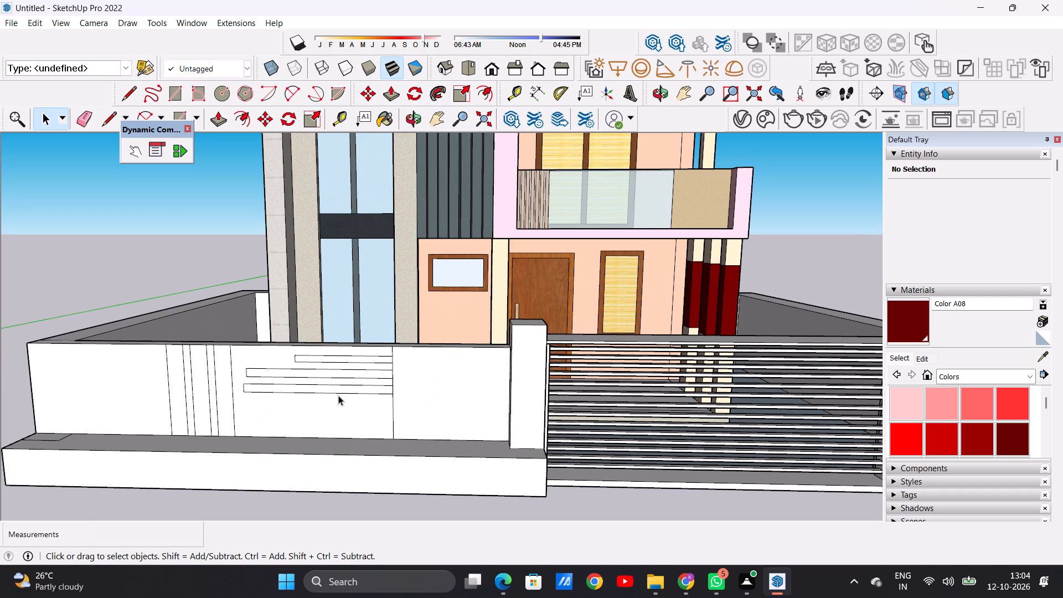
scroll(416, 383, "down", 2)
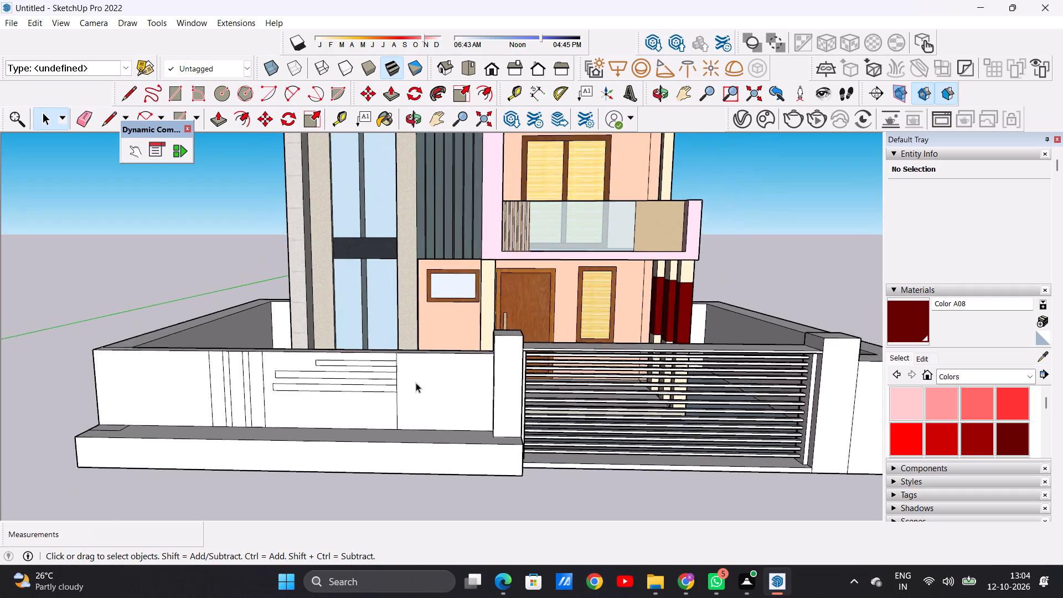
scroll(416, 383, "down", 3)
scroll(465, 372, "down", 9)
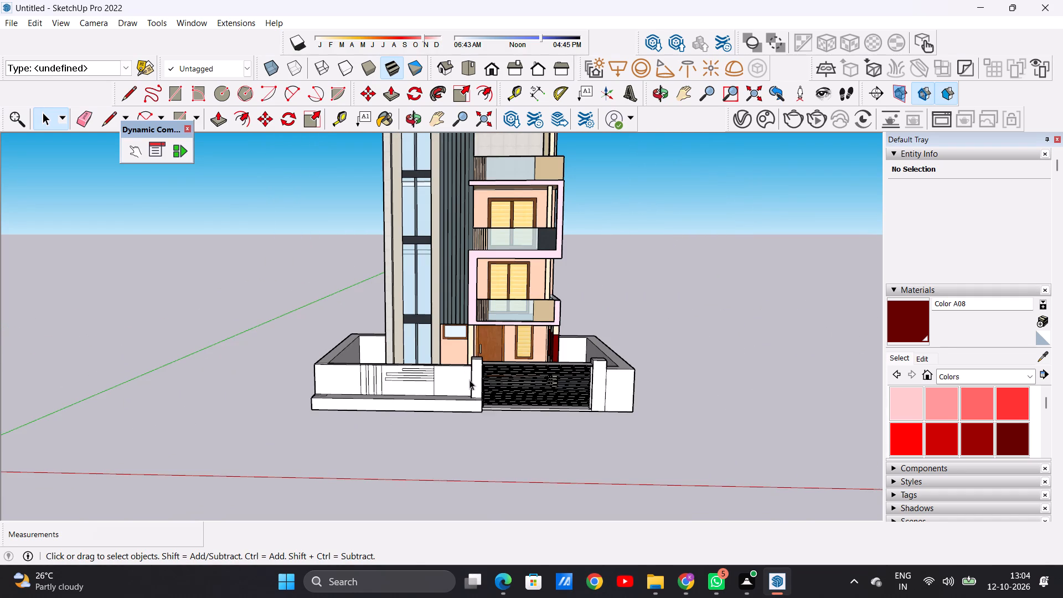
scroll(518, 338, "down", 6)
scroll(491, 357, "up", 5)
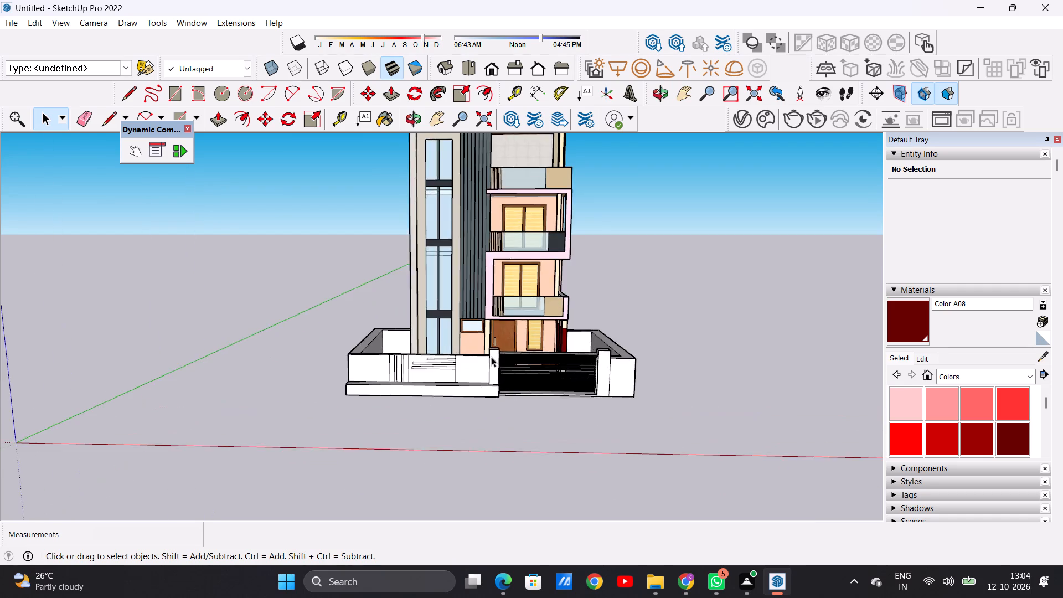
scroll(491, 357, "up", 3)
scroll(472, 392, "down", 1)
scroll(471, 392, "up", 10)
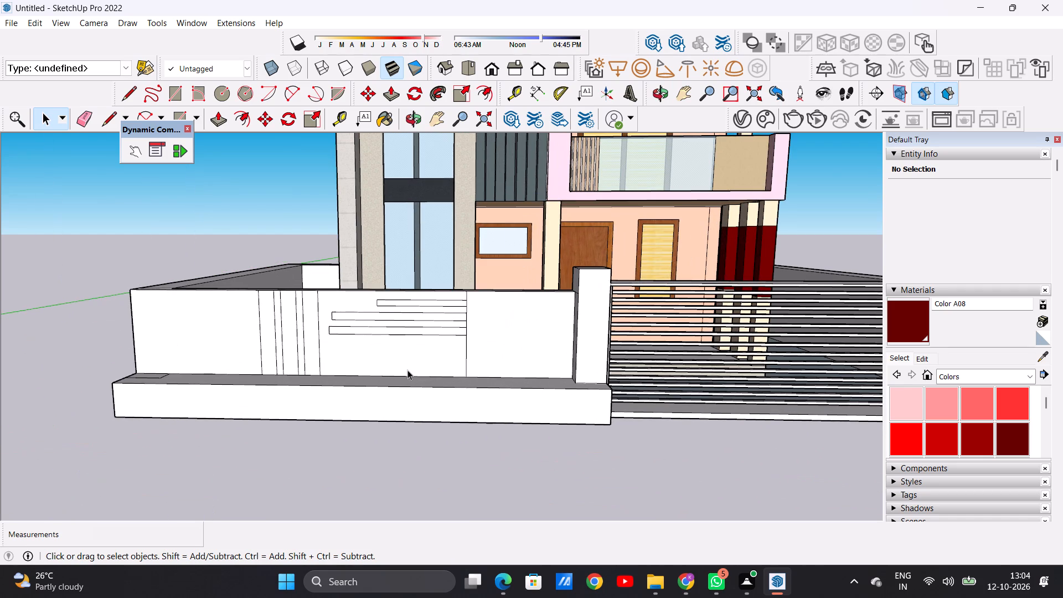
scroll(465, 353, "down", 5)
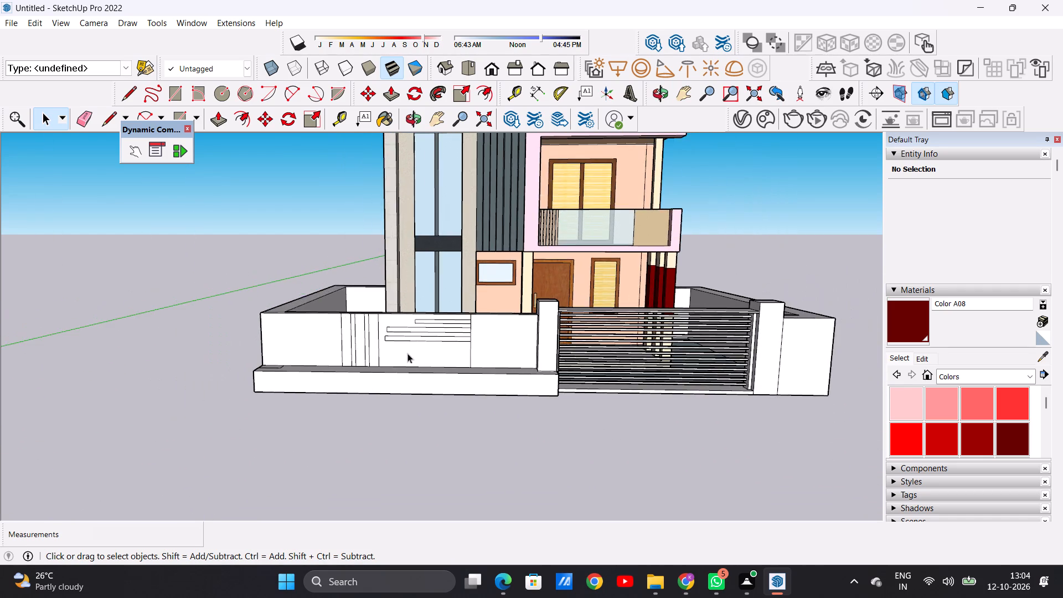
Push/Pull the outermost vertical strip on the front boundary wall outward by about 2 9/16".
scroll(385, 346, "up", 5)
scroll(329, 339, "up", 6)
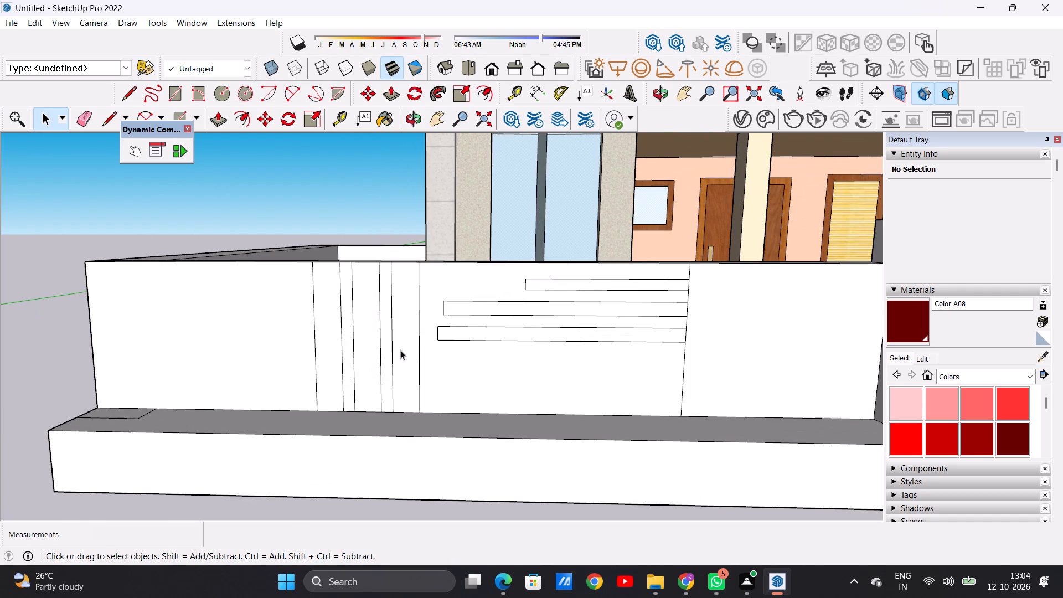
scroll(411, 348, "down", 6)
middle_click_drag(358, 350, 606, 396)
scroll(520, 343, "up", 8)
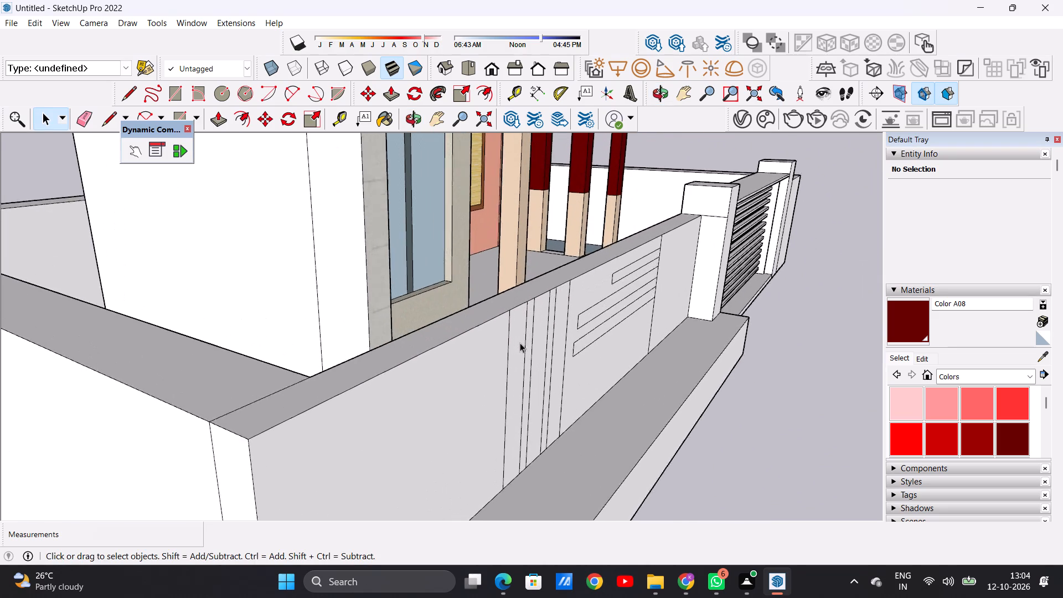
scroll(520, 343, "up", 2)
key("p")
scroll(518, 341, "up", 3)
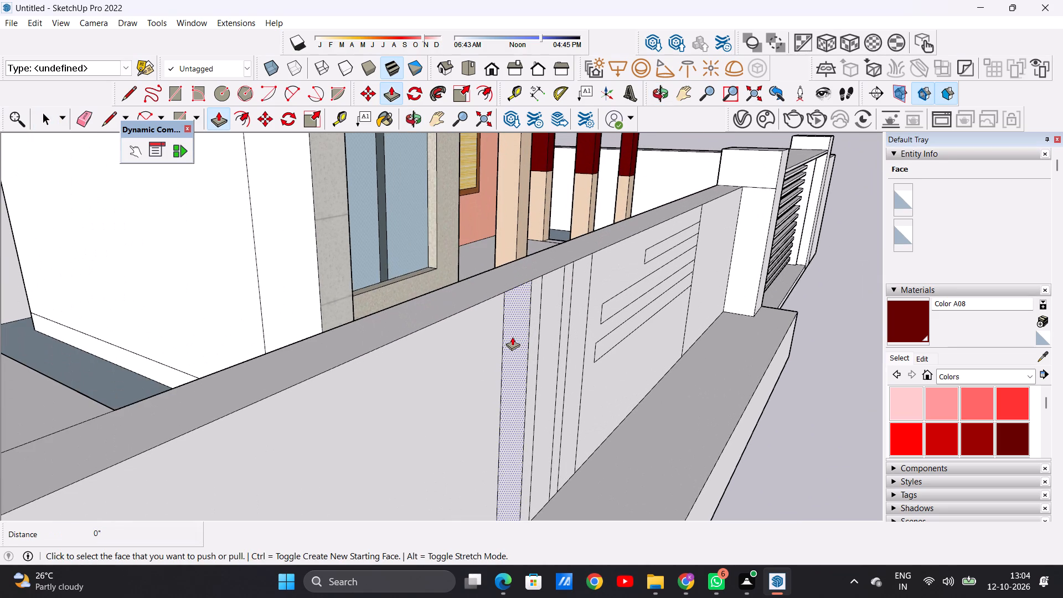
left_click(512, 337)
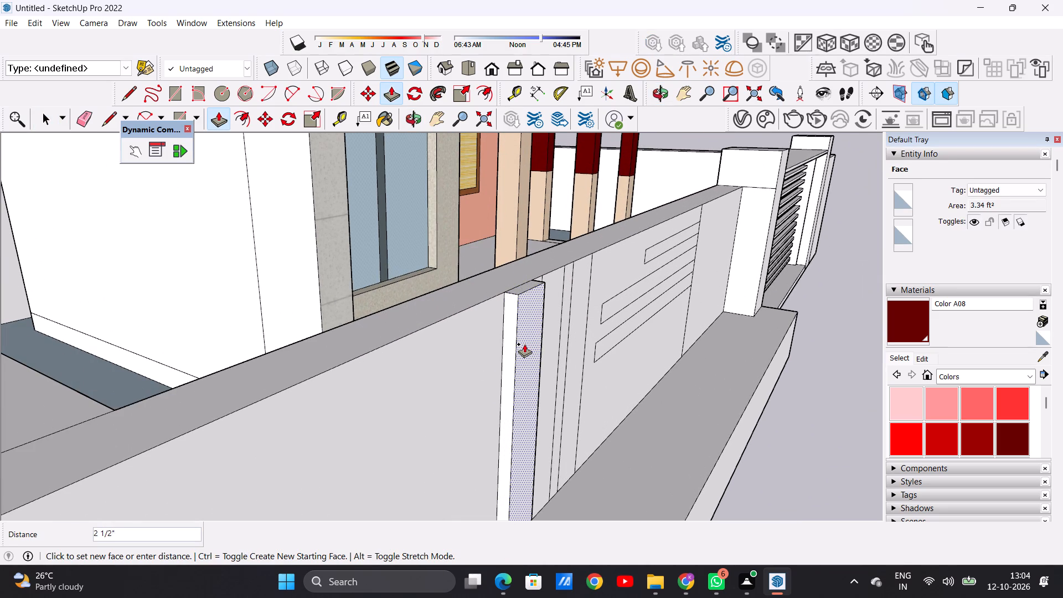
left_click(525, 344)
Pull the other two vertical strips on the front boundary wall out 2 9/16", level with the first strip.
scroll(454, 359, "down", 7)
middle_click_drag(649, 336, 618, 342)
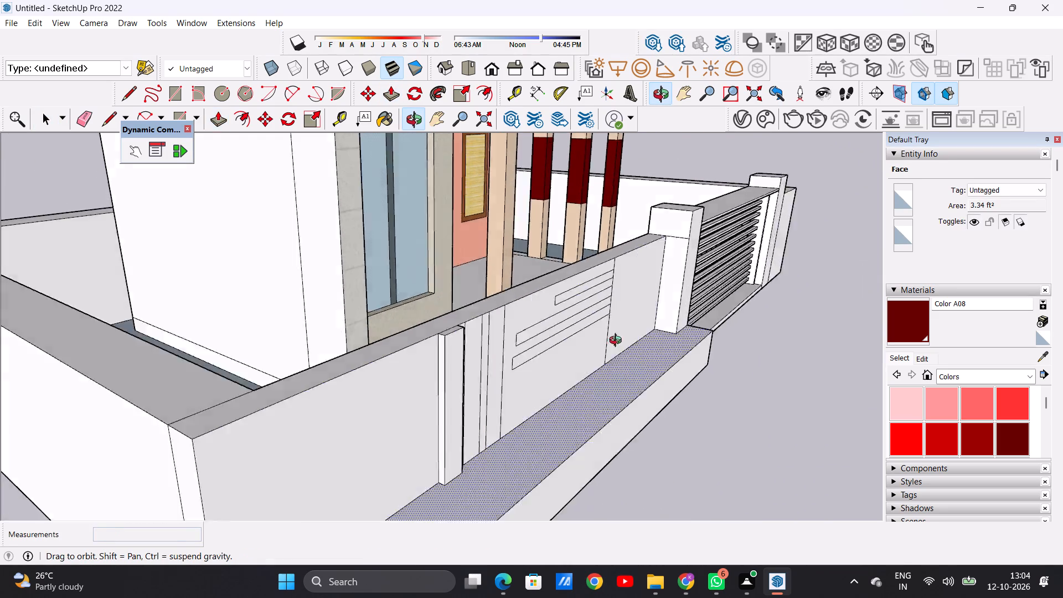
middle_click_drag(618, 342, 389, 371)
scroll(457, 362, "down", 4)
scroll(205, 318, "up", 8)
scroll(170, 320, "down", 1)
scroll(170, 320, "up", 4)
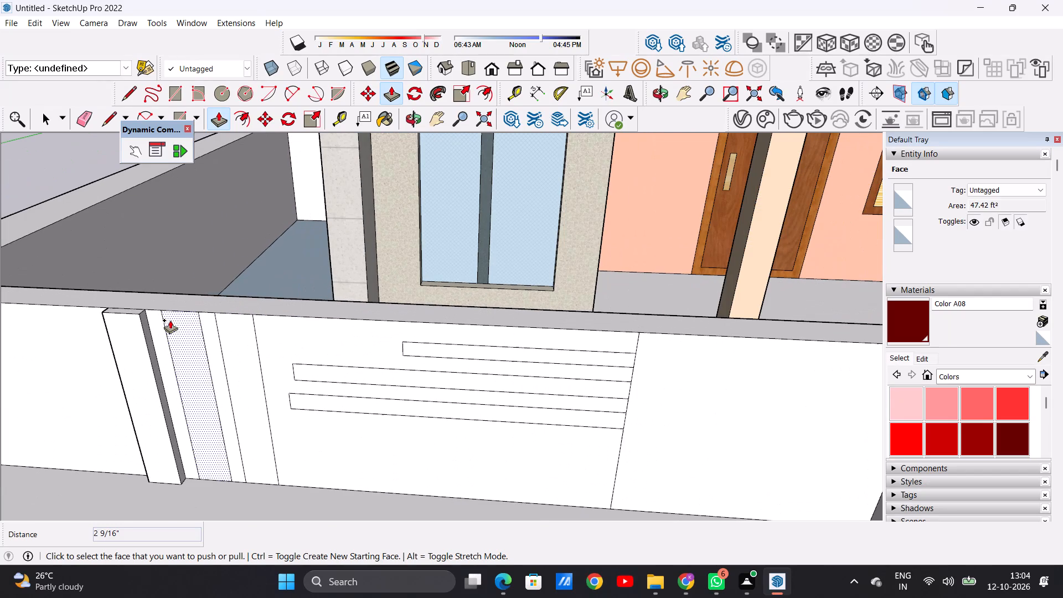
left_click(170, 320)
left_click(137, 317)
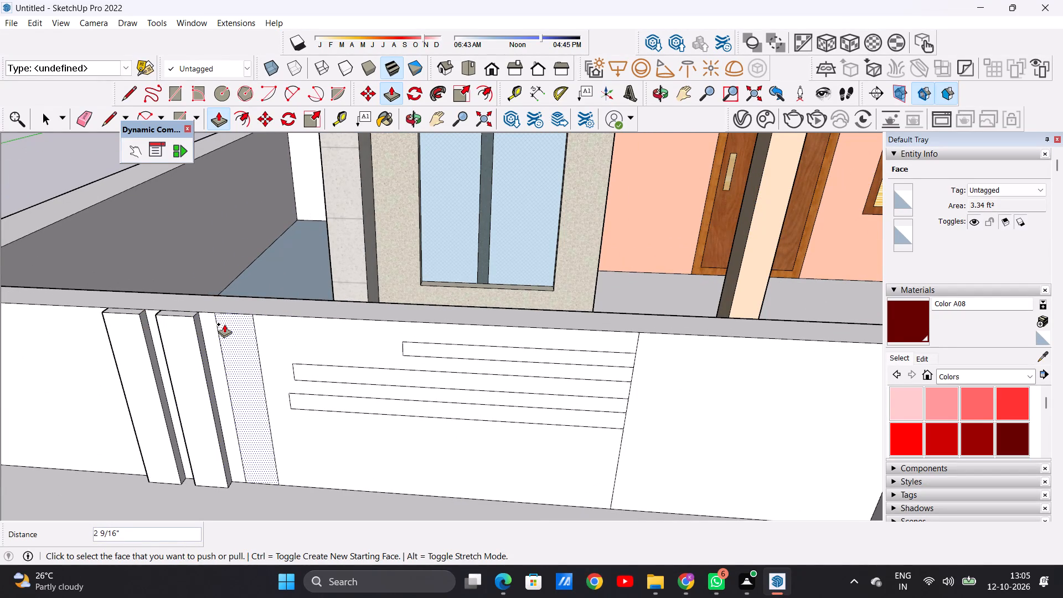
left_click(224, 324)
left_click(196, 321)
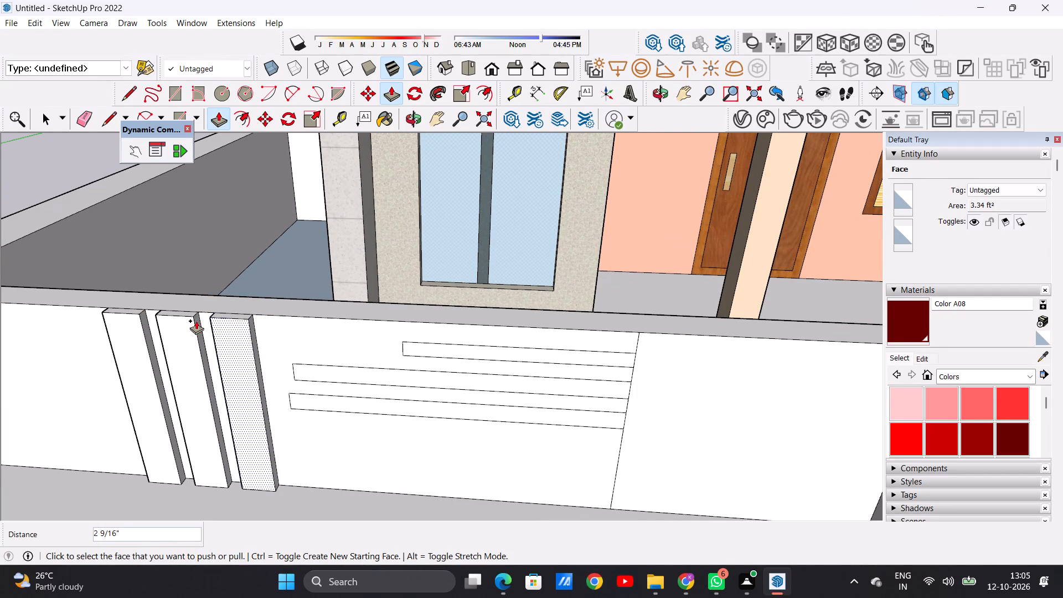
key("space")
Pull the outermost vertical strip on the front boundary wall farther out by about 2 15/16".
scroll(442, 381, "down", 16)
middle_click_drag(438, 406, 704, 366)
scroll(465, 382, "up", 13)
key("p")
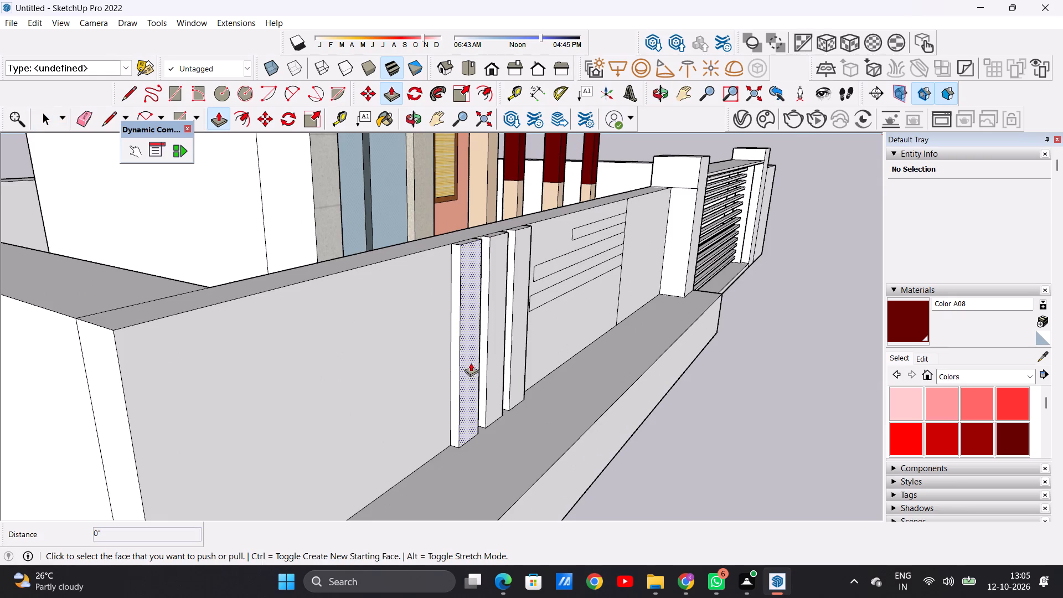
scroll(469, 362, "up", 5)
left_click(469, 362)
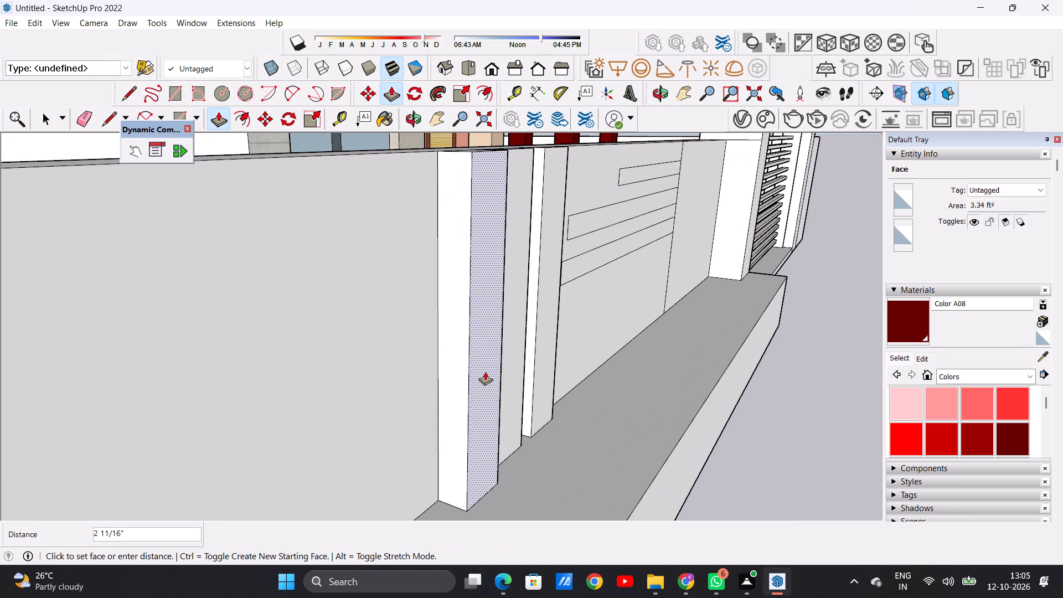
left_click(485, 372)
Pull the middle strip and the strip nearest the horizontal bands farther out by 2 15/16", matching the outermost strip's depth.
scroll(429, 387, "down", 12)
middle_click_drag(496, 373, 297, 410)
scroll(193, 337, "up", 7)
scroll(143, 303, "up", 5)
left_click(229, 317)
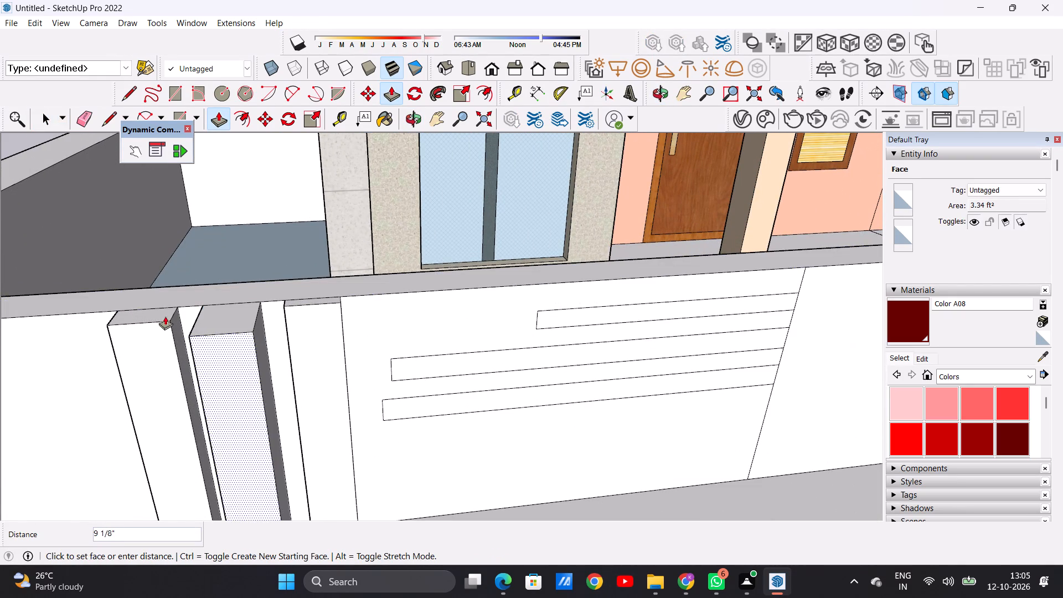
left_click(173, 319)
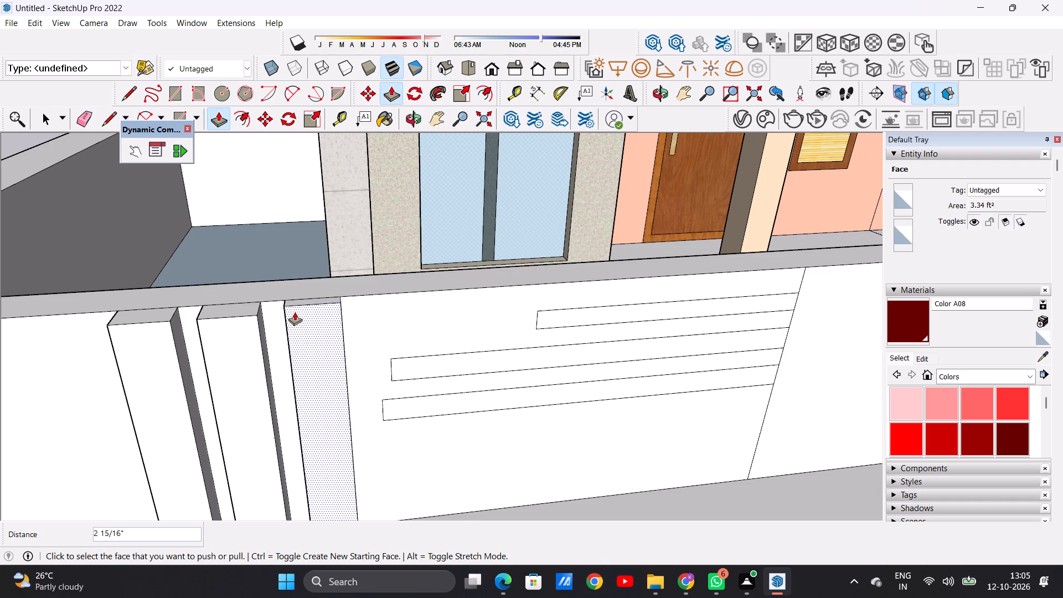
left_click(295, 312)
left_click(257, 317)
key("space")
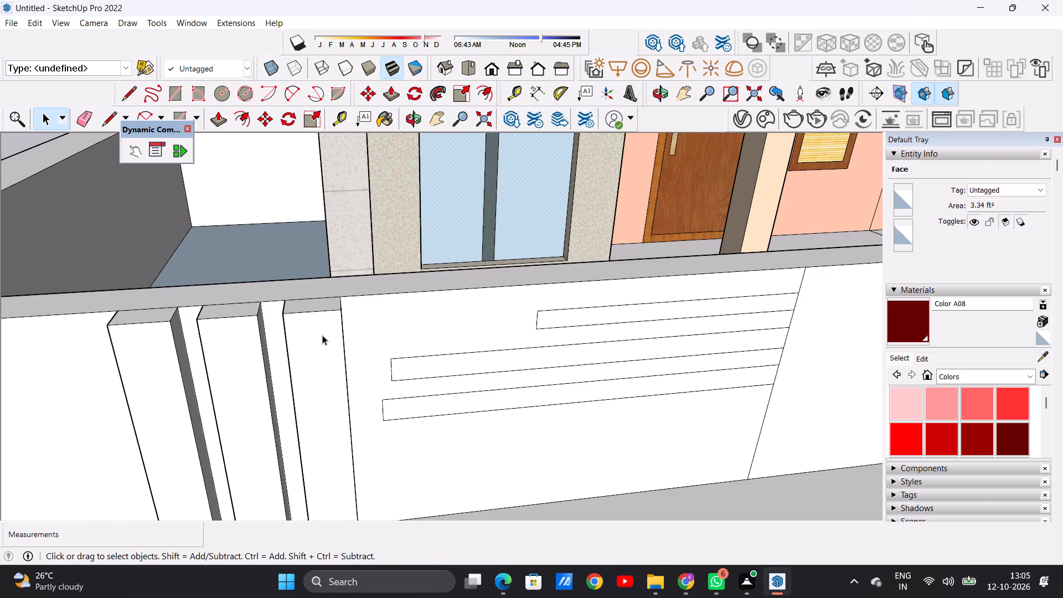
Examine the front boundary wall's raised vertical strips, horizontal bands and gate pillars against the house elevation.
scroll(367, 338, "down", 20)
scroll(367, 338, "down", 1)
middle_click_drag(369, 368, 355, 322)
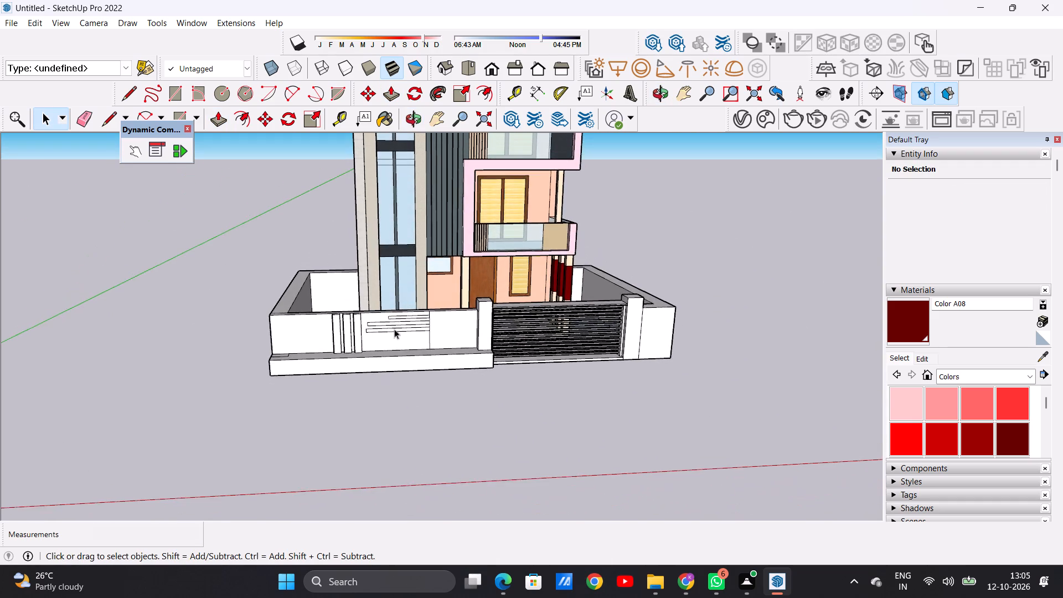
scroll(410, 328, "up", 6)
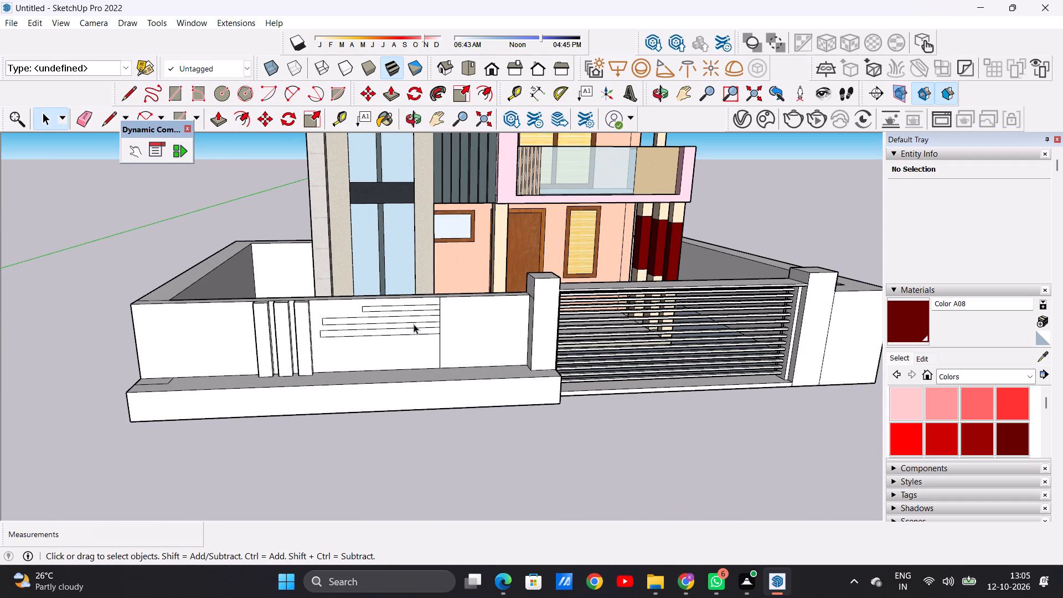
middle_click_drag(402, 327, 570, 341)
scroll(467, 323, "up", 8)
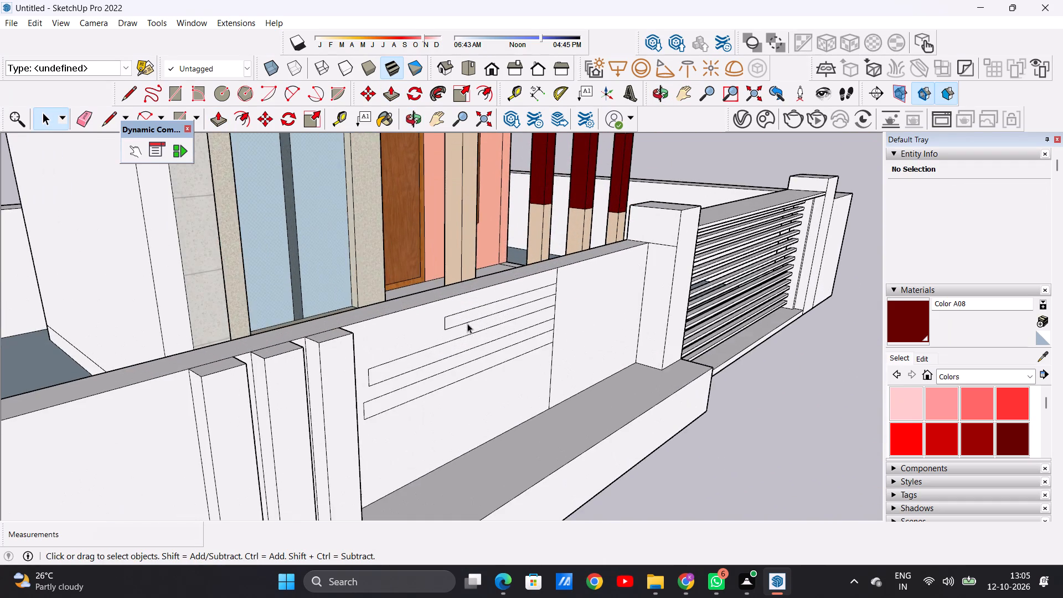
middle_click_drag(538, 354, 370, 347)
scroll(440, 358, "down", 15)
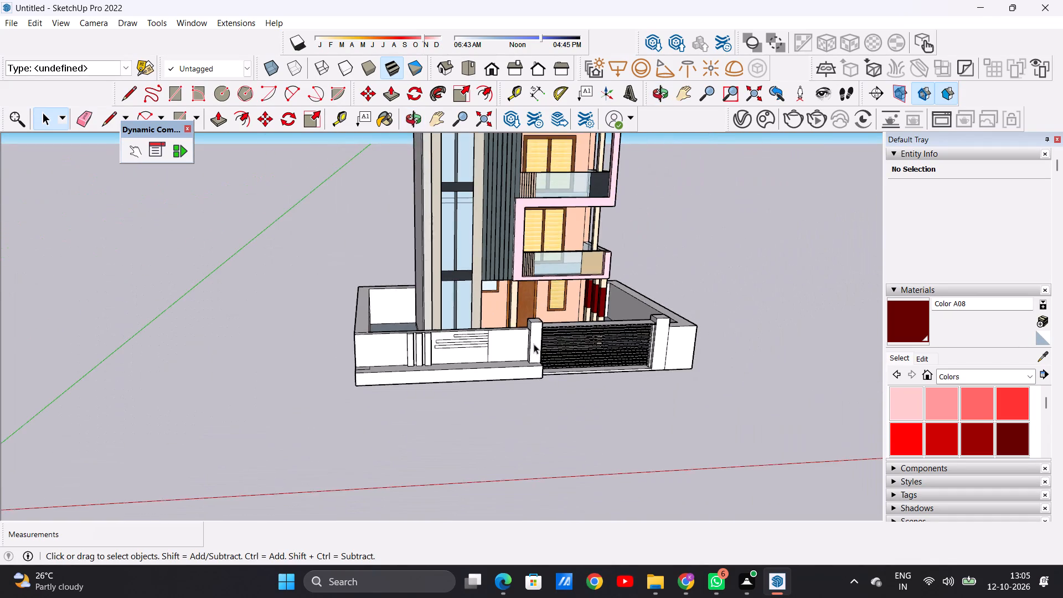
scroll(534, 344, "down", 1)
middle_click_drag(481, 348, 456, 338)
scroll(464, 341, "up", 7)
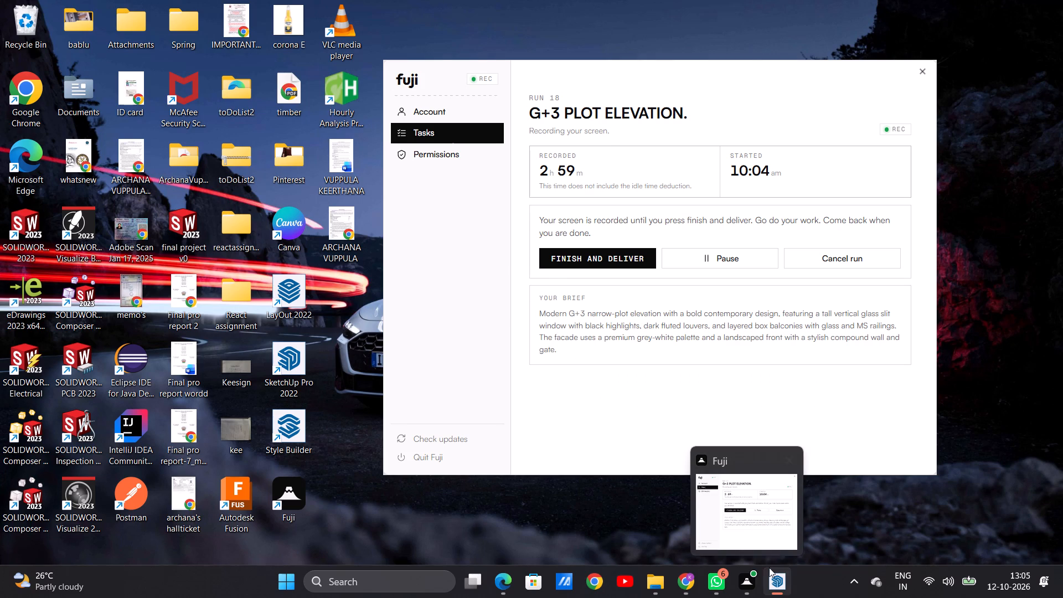
left_click(746, 507)
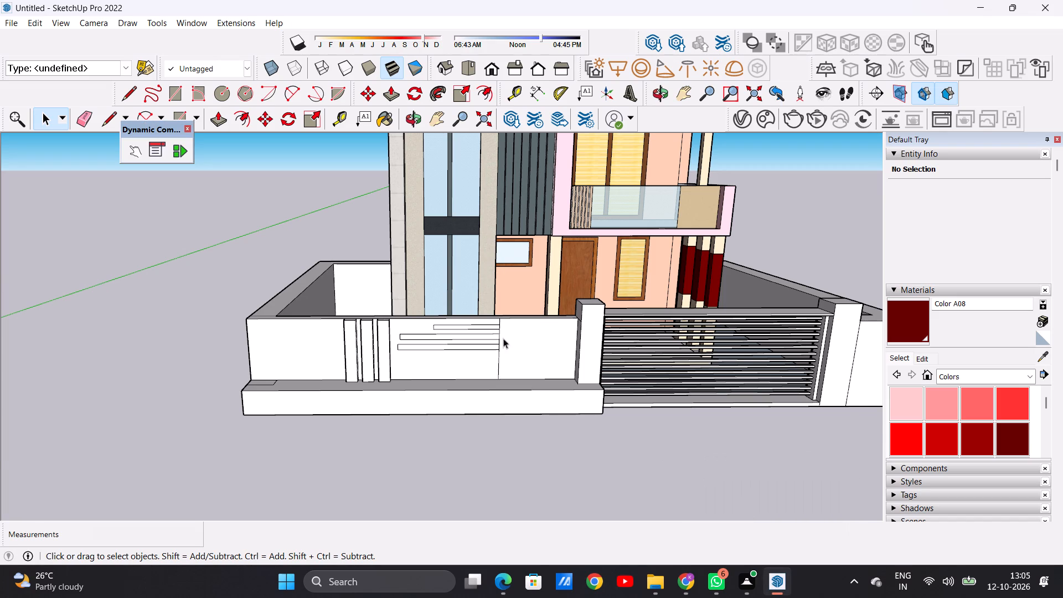
Paint the boundary wall panel surrounding the three horizontal bands with Formica Laminate Dark from the Synthetic Surfaces collection.
scroll(494, 334, "up", 7)
middle_click_drag(501, 382, 467, 362)
scroll(448, 310, "up", 5)
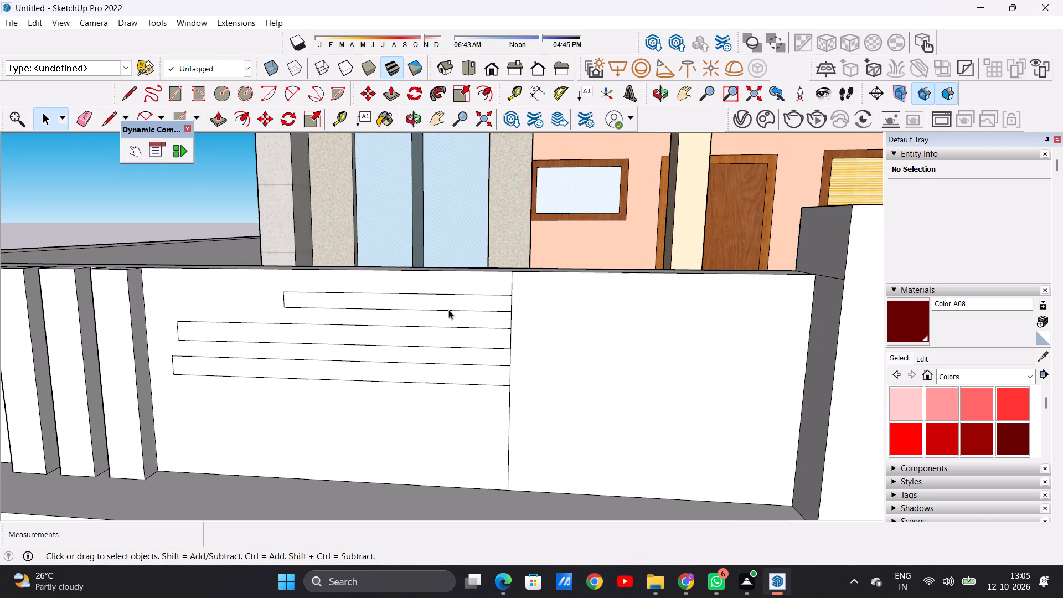
scroll(481, 346, "down", 4)
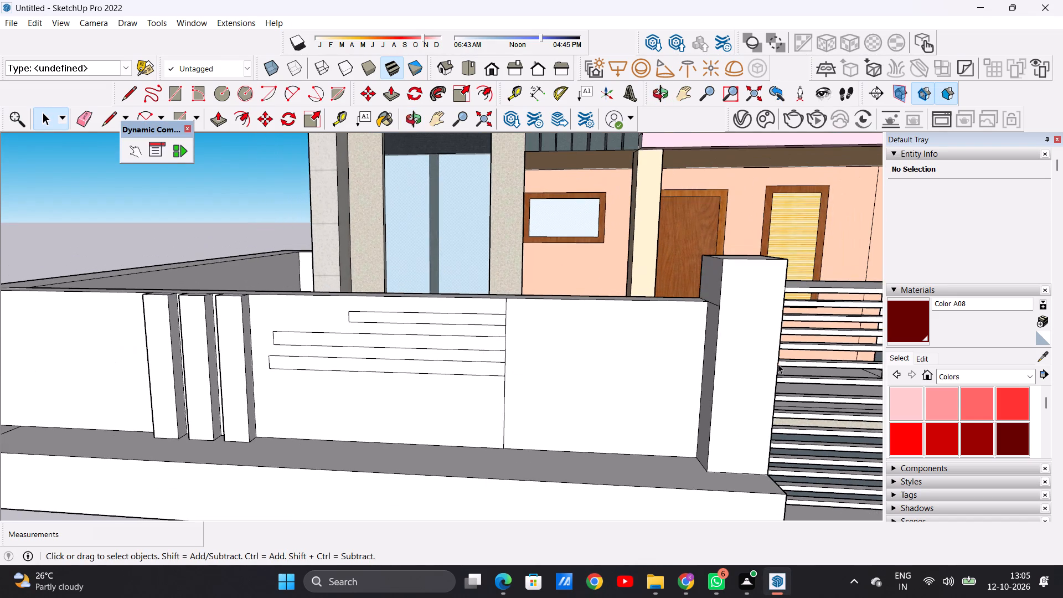
left_click(1026, 379)
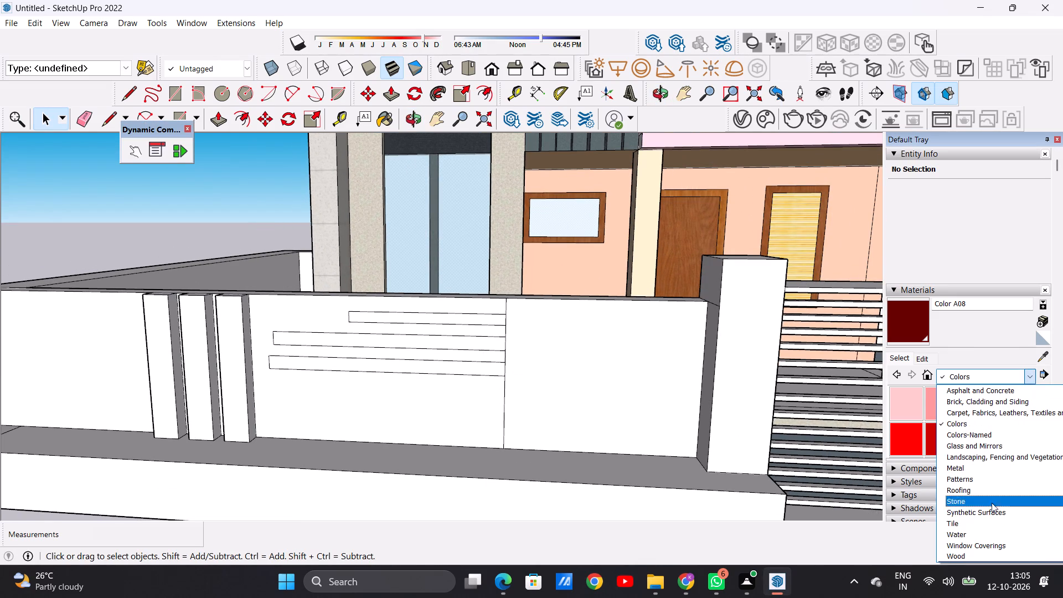
left_click(964, 511)
left_click(1009, 394)
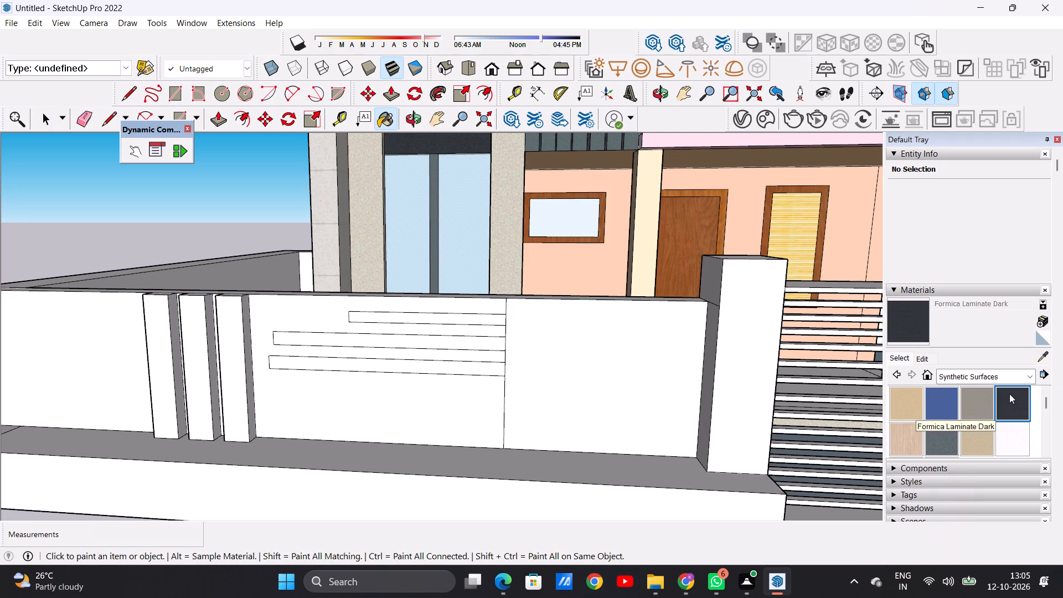
left_click(427, 417)
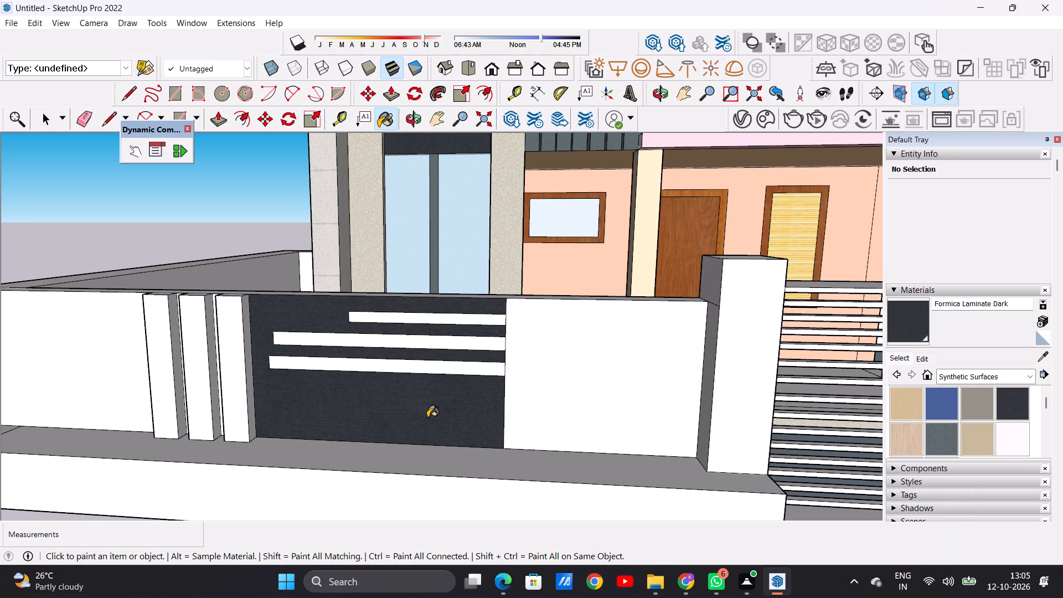
Paint the front boundary wall's end panel, between the outer corner and the vertical strips, with Formica Laminate Dark.
scroll(487, 445, "down", 5)
scroll(208, 373, "up", 6)
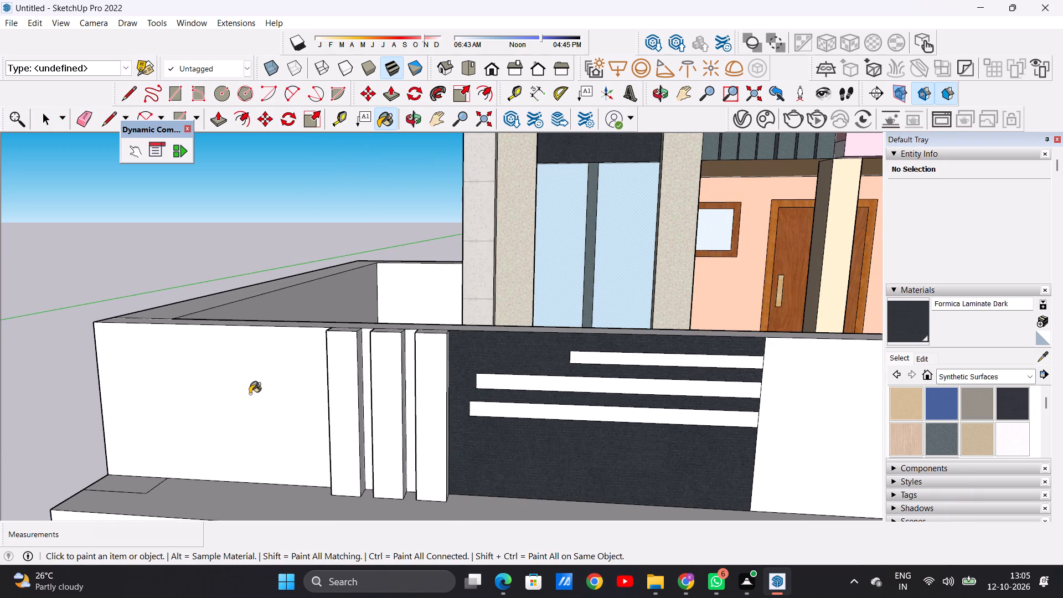
key("space")
scroll(260, 396, "down", 5)
middle_click_drag(205, 395, 325, 396)
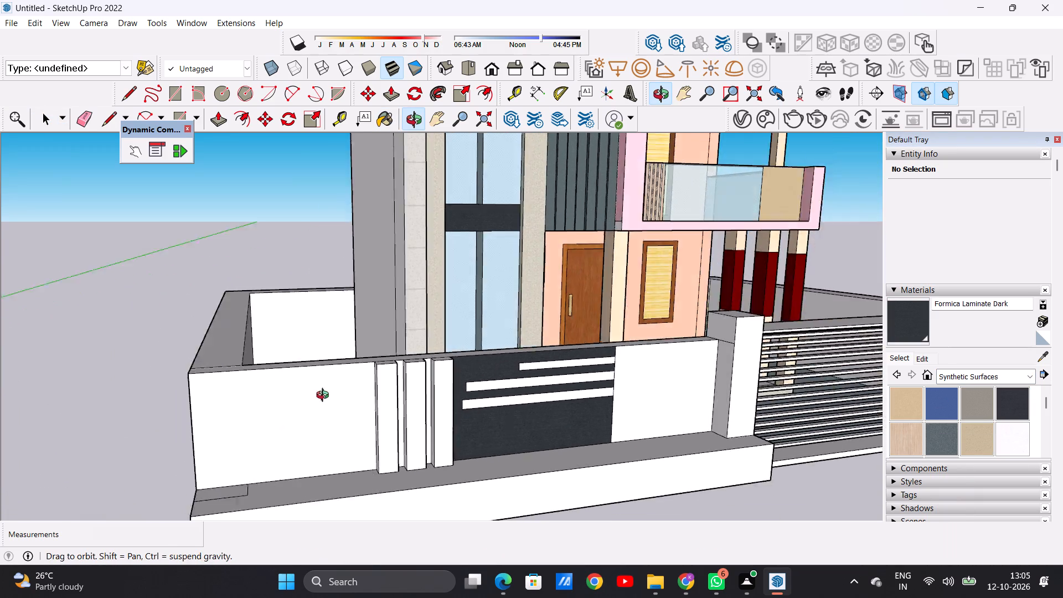
middle_click_drag(325, 396, 373, 408)
scroll(379, 416, "up", 1)
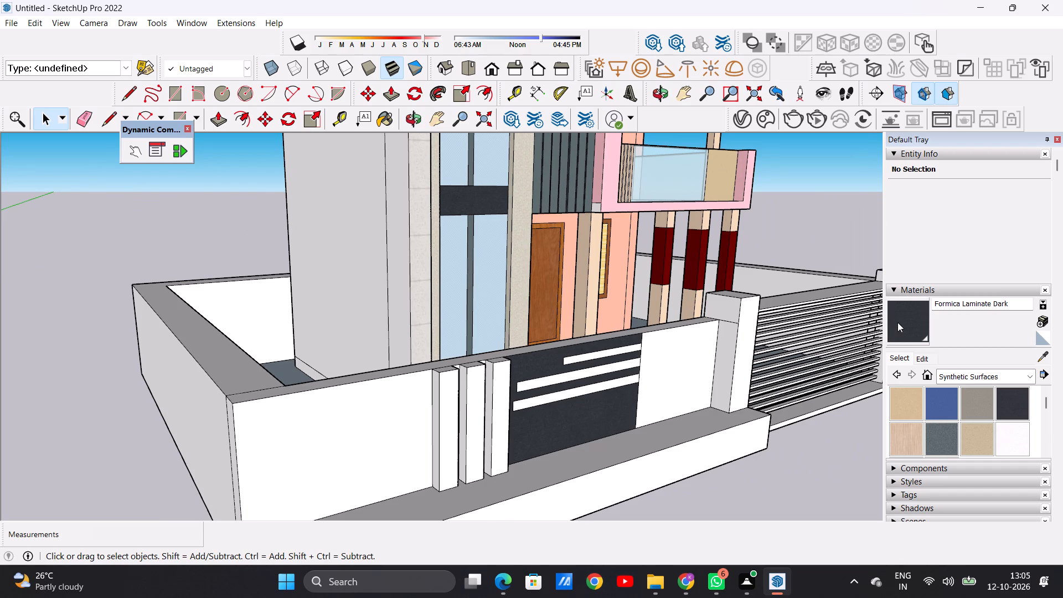
left_click(899, 322)
left_click(379, 407)
Paint the two narrow wall faces between the raised vertical strips with Formica Laminate Dark.
middle_click_drag(334, 434, 331, 469)
scroll(353, 402, "down", 5)
scroll(409, 374, "down", 4)
middle_click_drag(476, 419, 393, 413)
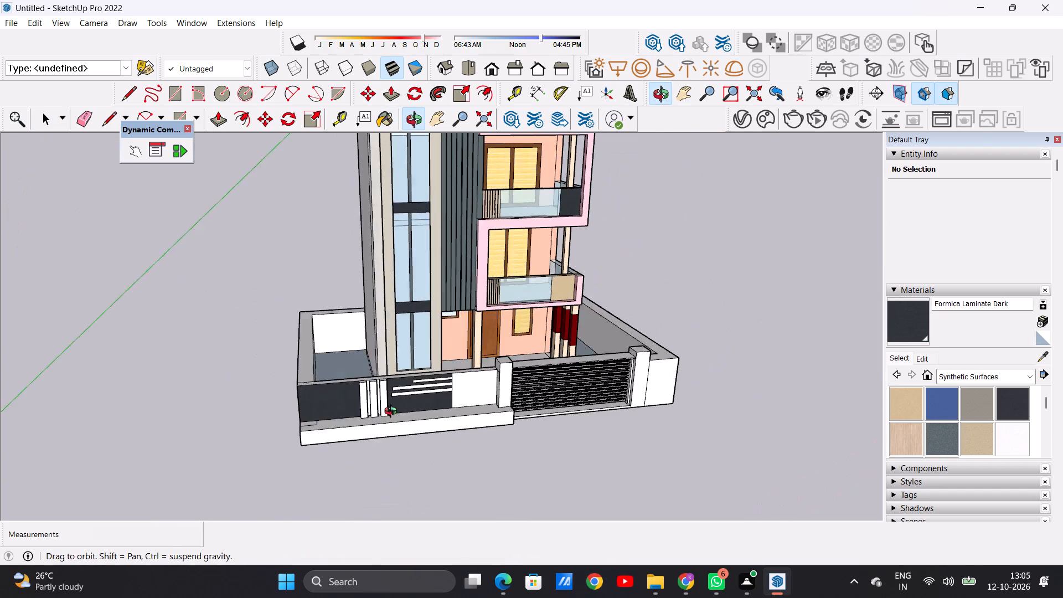
middle_click_drag(393, 413, 352, 397)
scroll(313, 409, "up", 14)
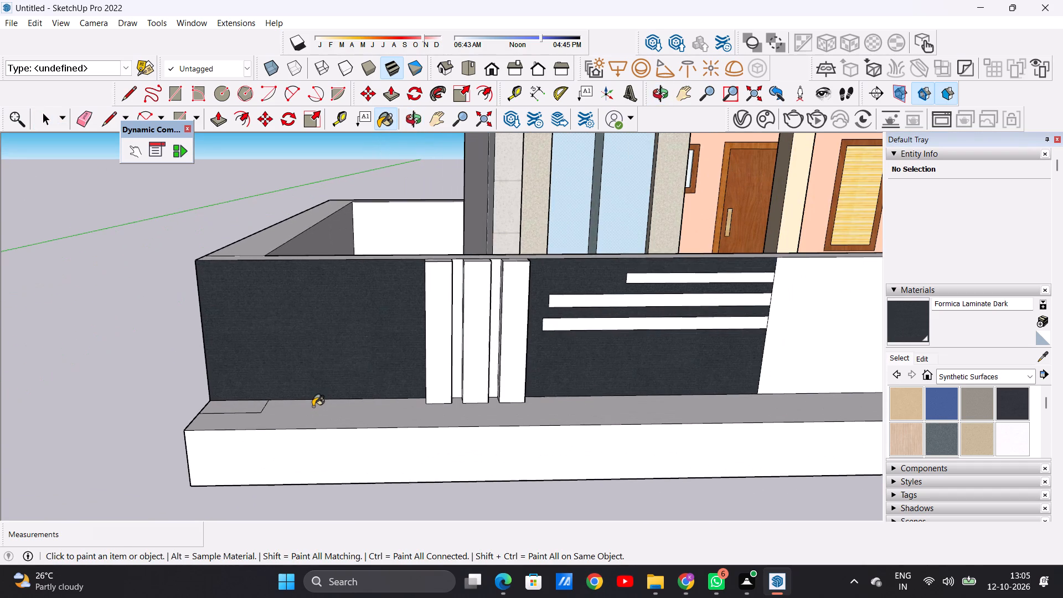
scroll(384, 403, "down", 9)
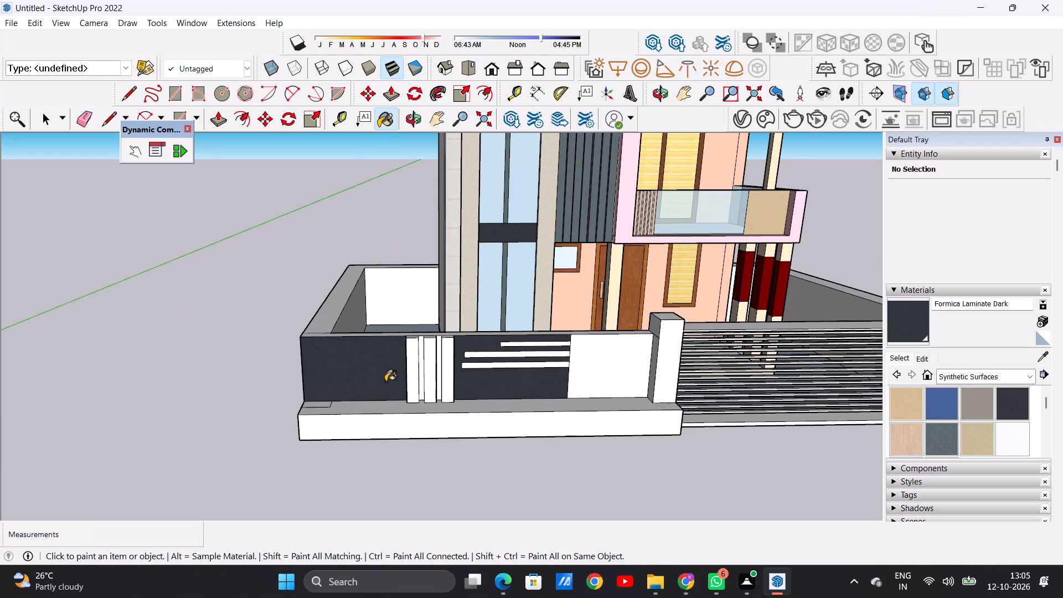
scroll(418, 354, "up", 10)
scroll(427, 346, "down", 1)
scroll(427, 346, "up", 11)
left_click(420, 336)
scroll(403, 352, "down", 8)
scroll(471, 317, "up", 11)
left_click(468, 315)
Examine the partly painted front boundary wall, including the white panel beside the gate pillar and the lower ledge.
scroll(446, 342, "down", 3)
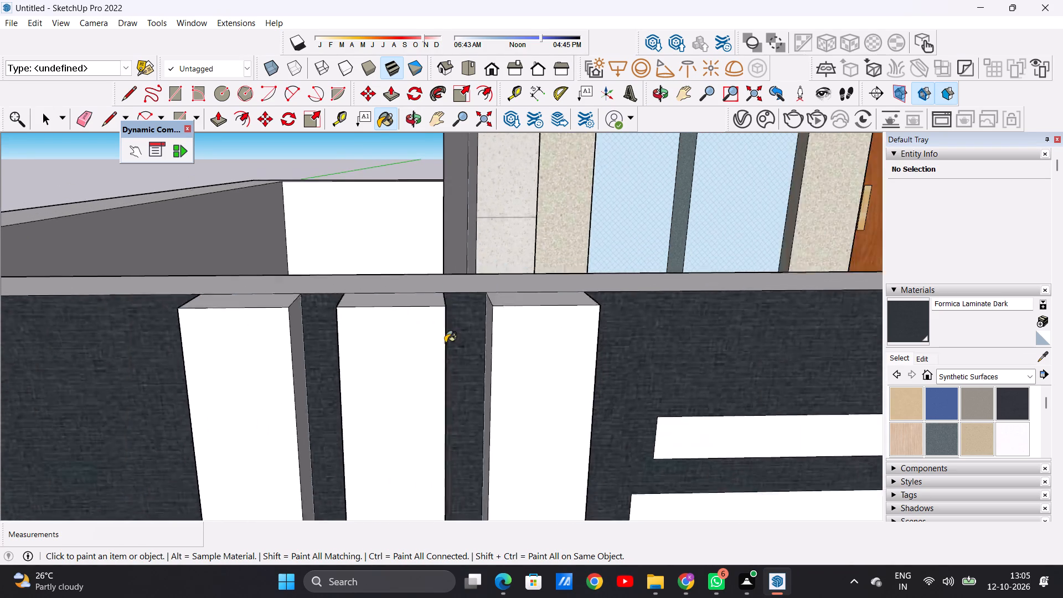
scroll(445, 343, "down", 19)
middle_click_drag(457, 409, 359, 369)
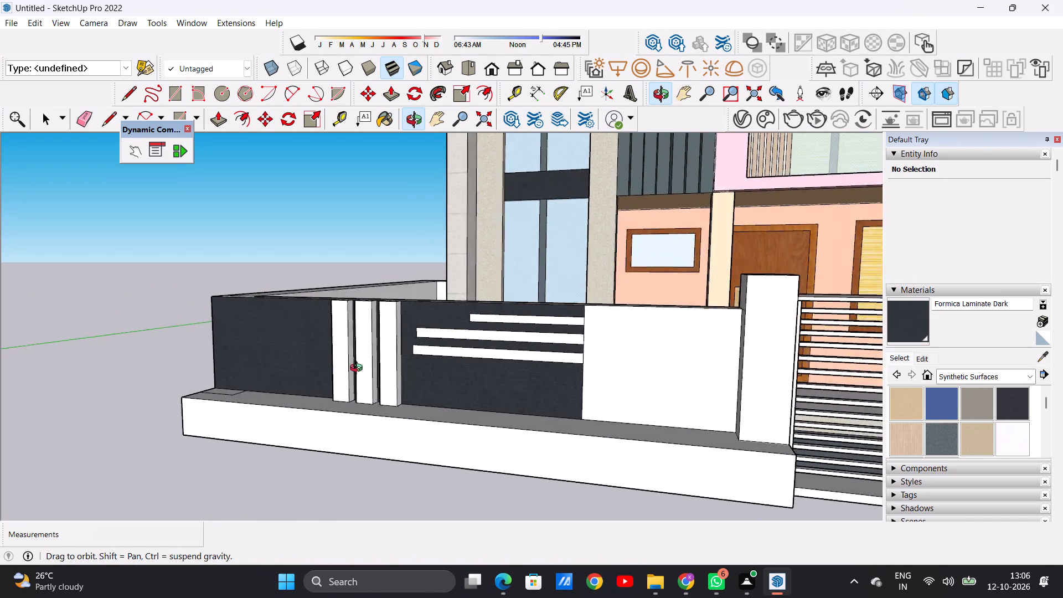
middle_click_drag(359, 369, 416, 379)
scroll(446, 411, "down", 1)
scroll(449, 412, "up", 1)
scroll(452, 413, "down", 6)
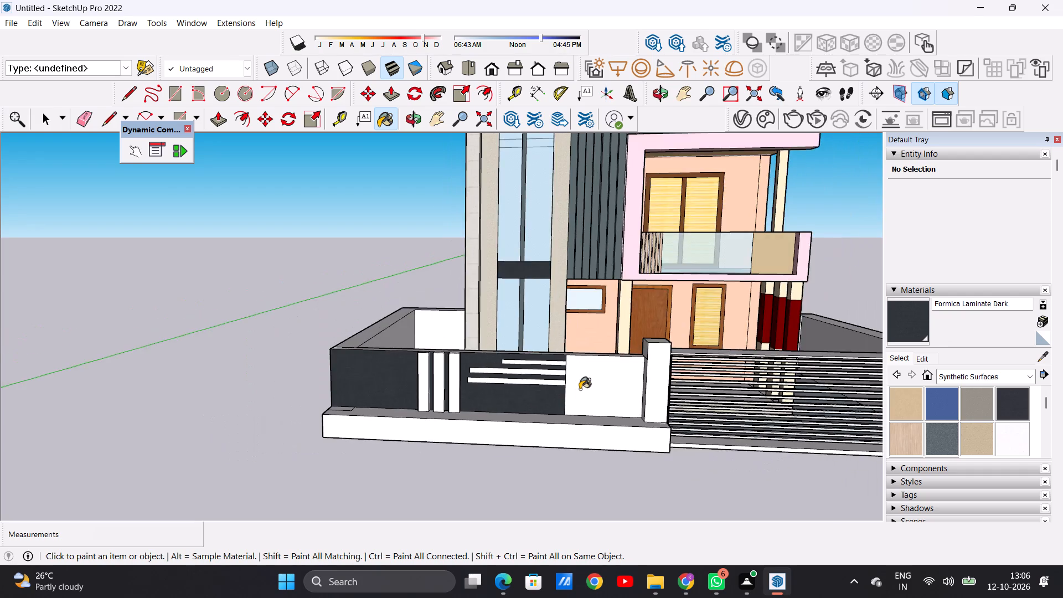
scroll(581, 388, "up", 4)
key("space")
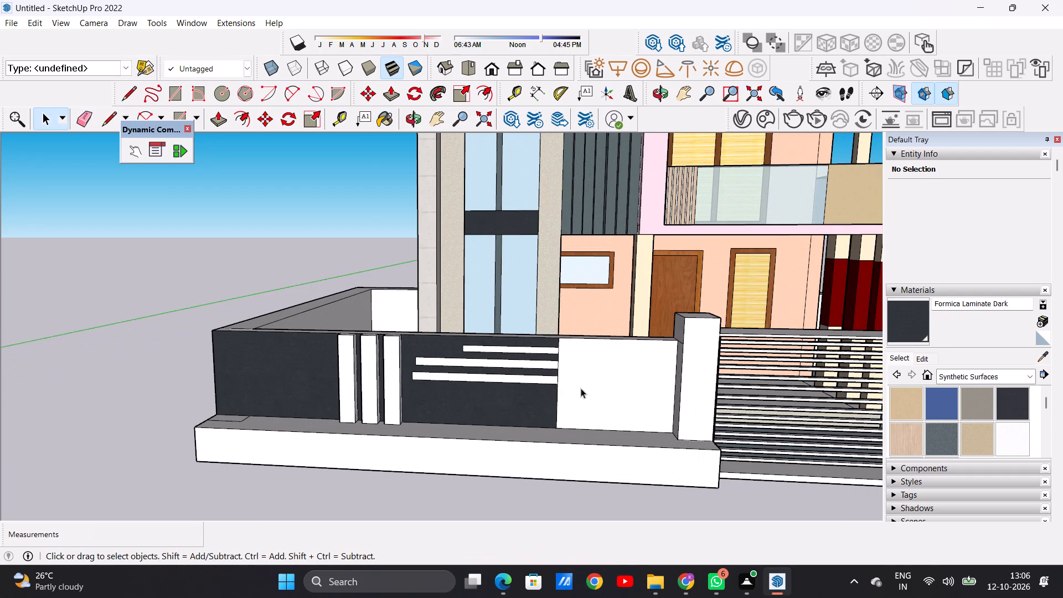
scroll(616, 378, "down", 2)
scroll(667, 375, "up", 7)
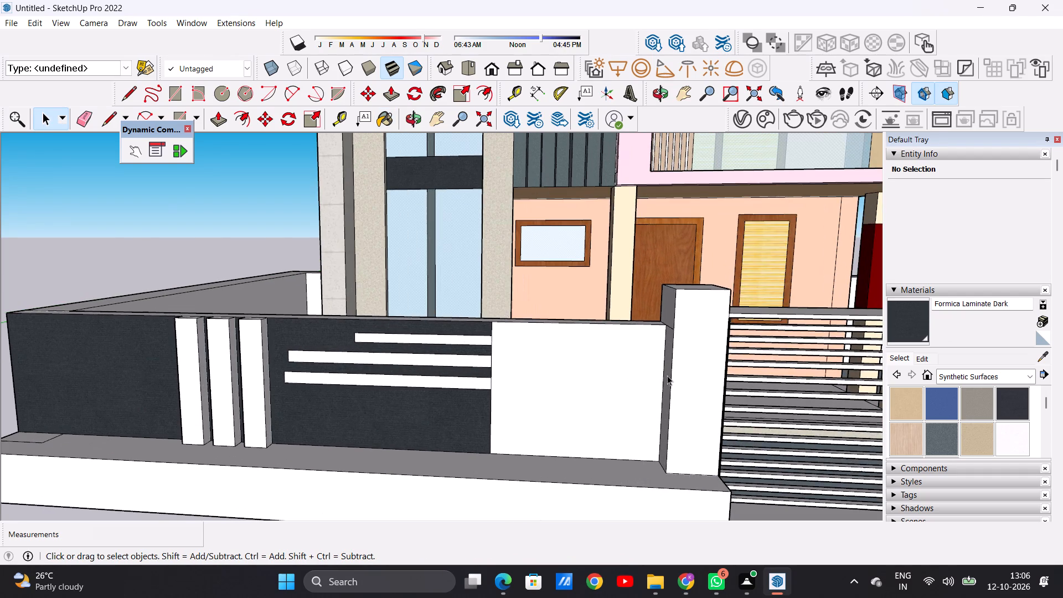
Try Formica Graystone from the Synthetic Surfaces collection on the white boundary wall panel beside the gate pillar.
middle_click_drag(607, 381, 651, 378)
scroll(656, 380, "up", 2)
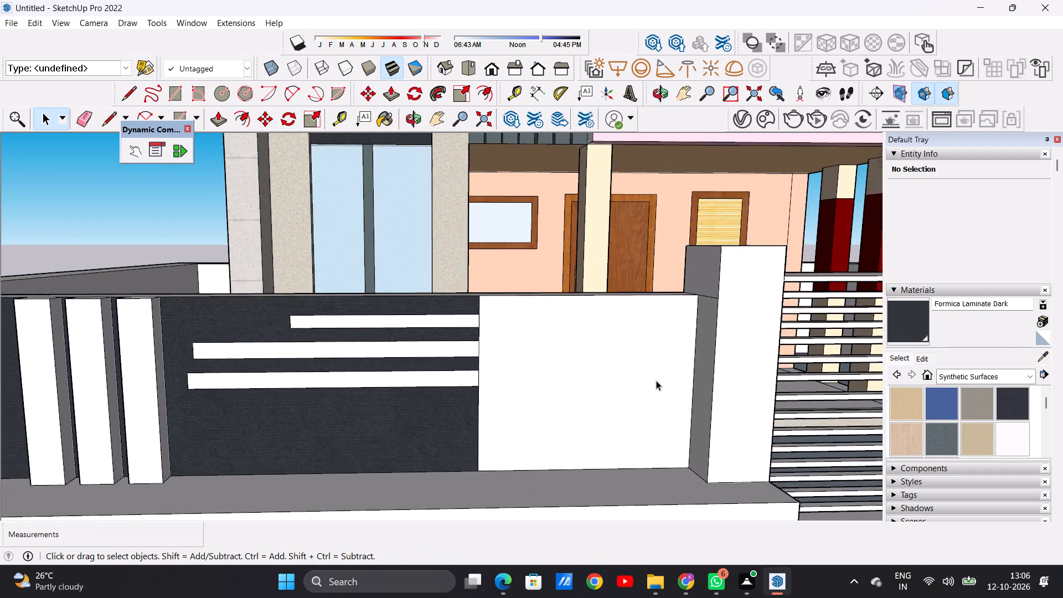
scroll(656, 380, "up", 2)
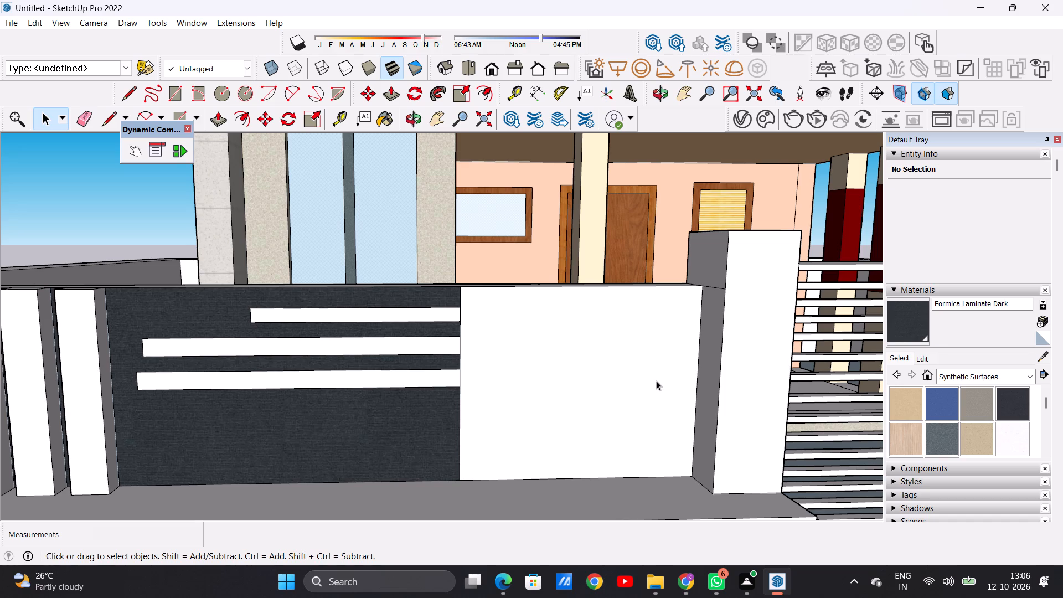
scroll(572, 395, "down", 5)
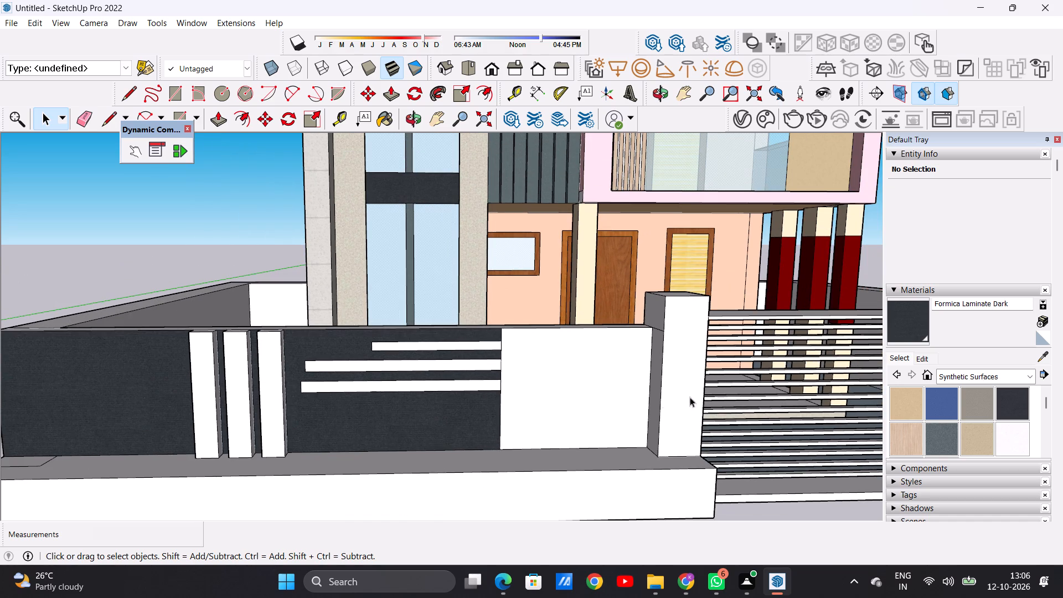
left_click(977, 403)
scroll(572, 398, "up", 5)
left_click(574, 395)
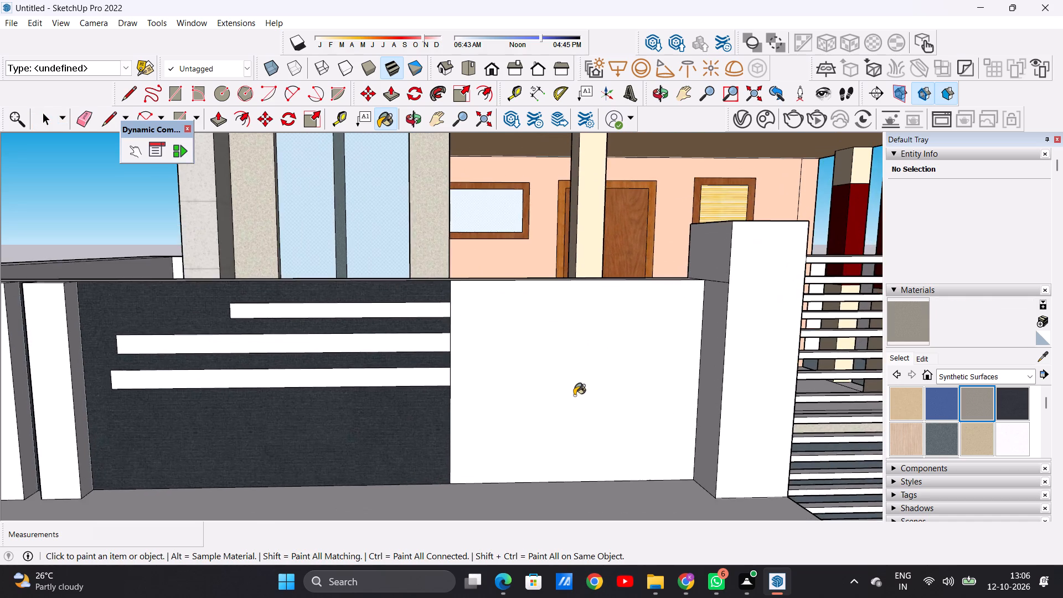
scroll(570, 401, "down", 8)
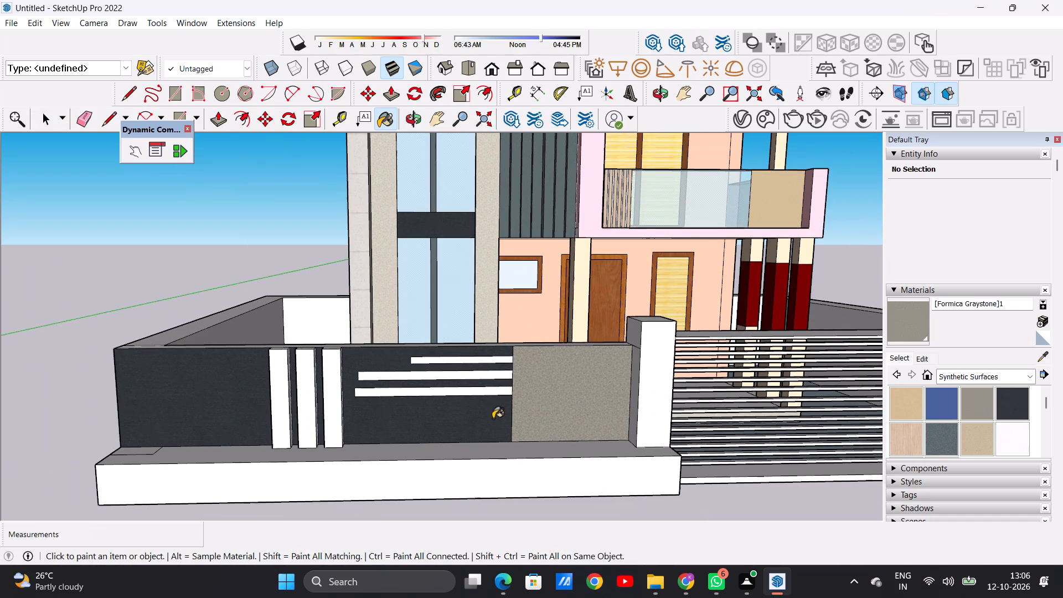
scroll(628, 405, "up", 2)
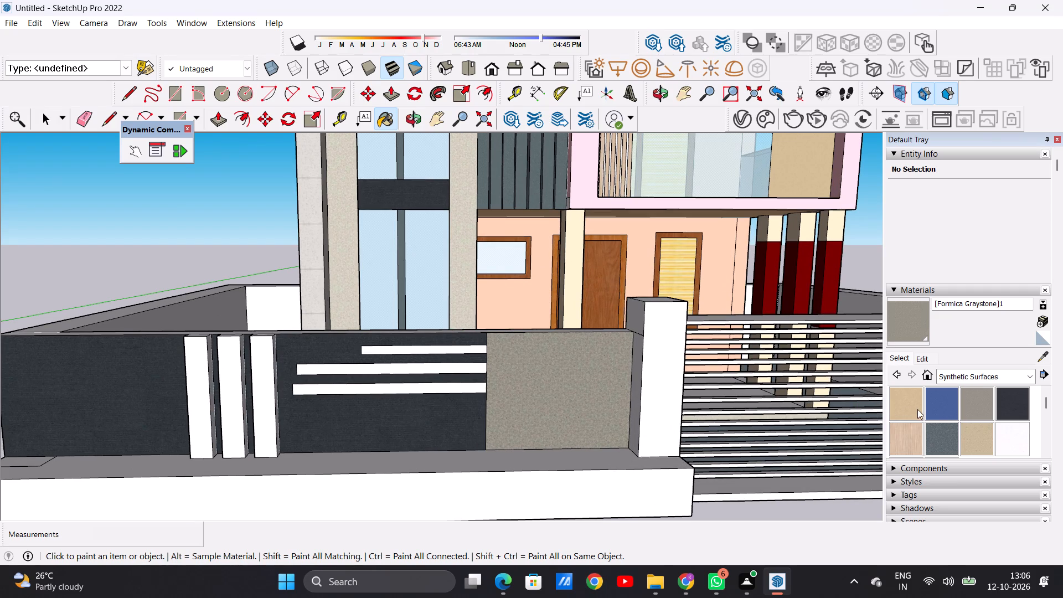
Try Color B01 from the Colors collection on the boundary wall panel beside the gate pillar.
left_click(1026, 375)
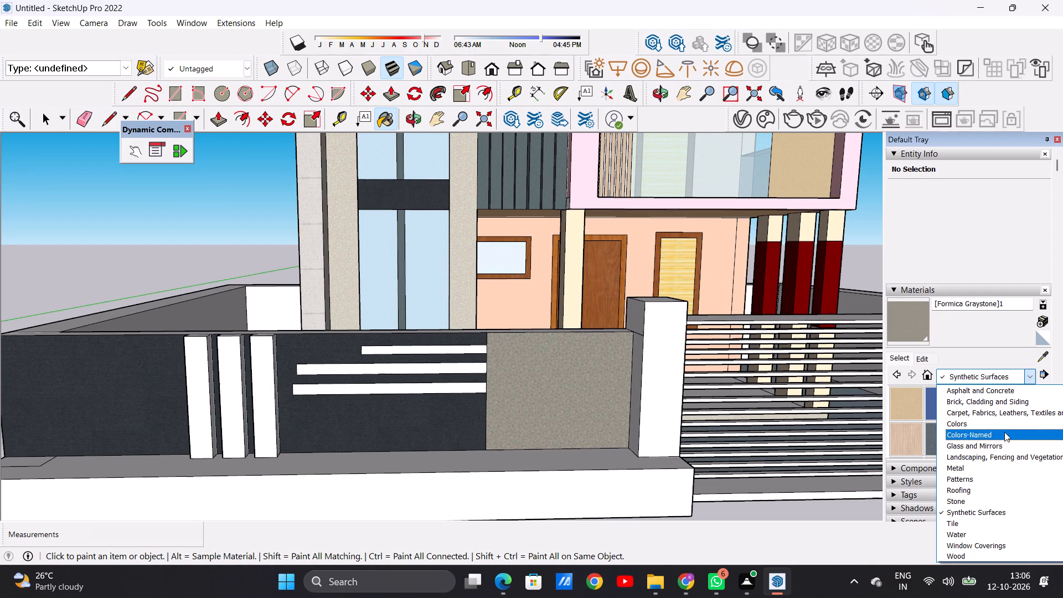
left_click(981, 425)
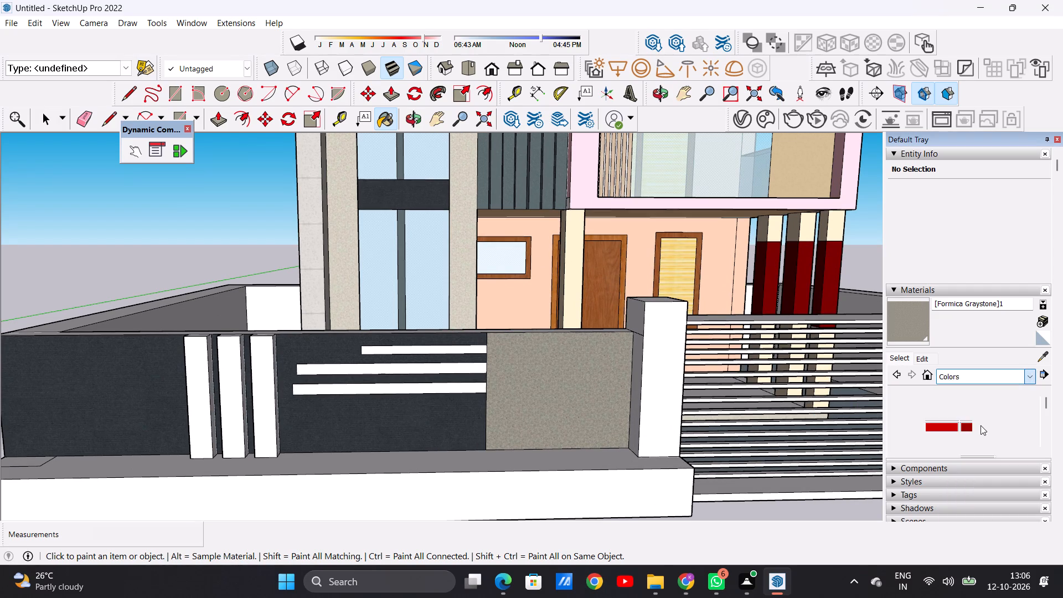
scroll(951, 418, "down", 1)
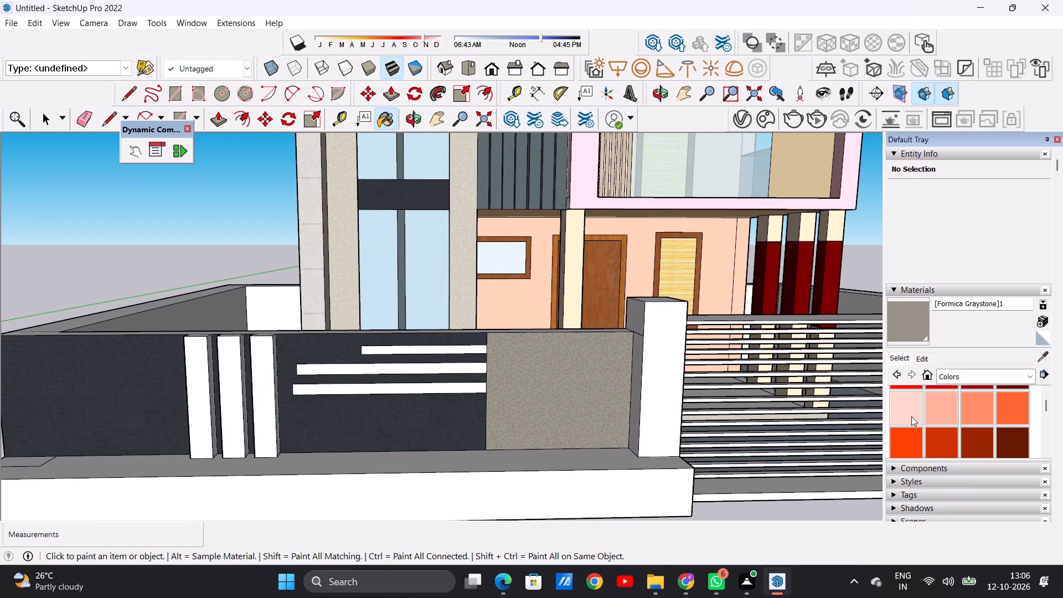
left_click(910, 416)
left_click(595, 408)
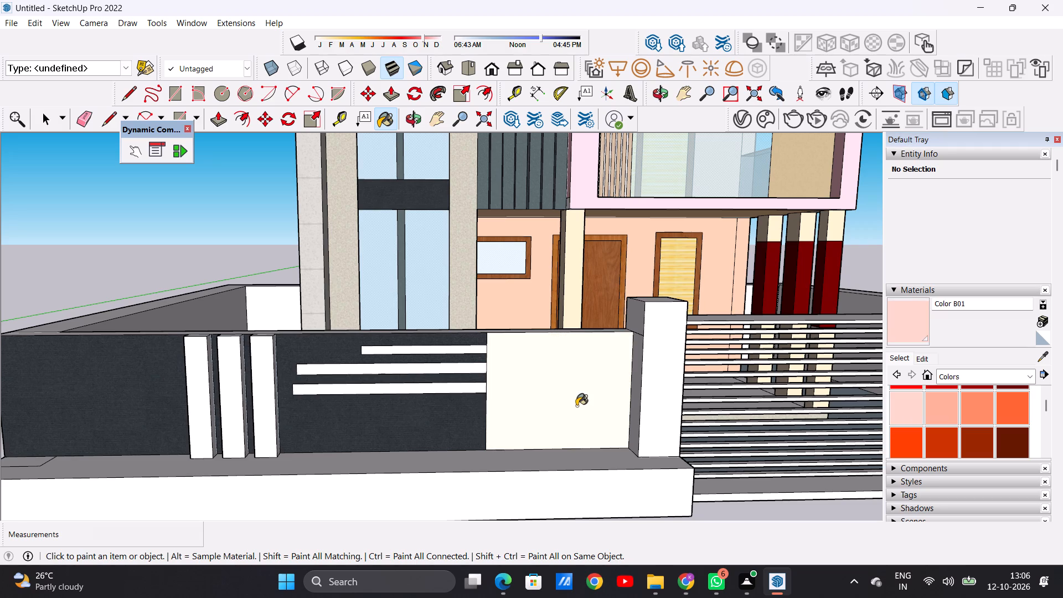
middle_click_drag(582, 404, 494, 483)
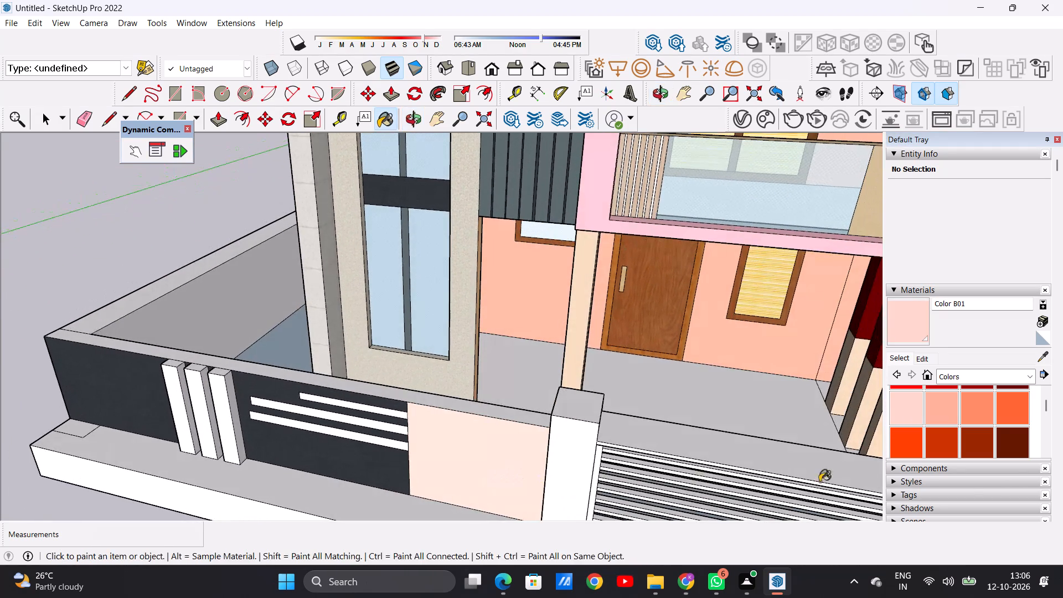
Paint the boundary wall panel beside the gate pillar with Color C01 from the Colors collection.
scroll(926, 431, "down", 1)
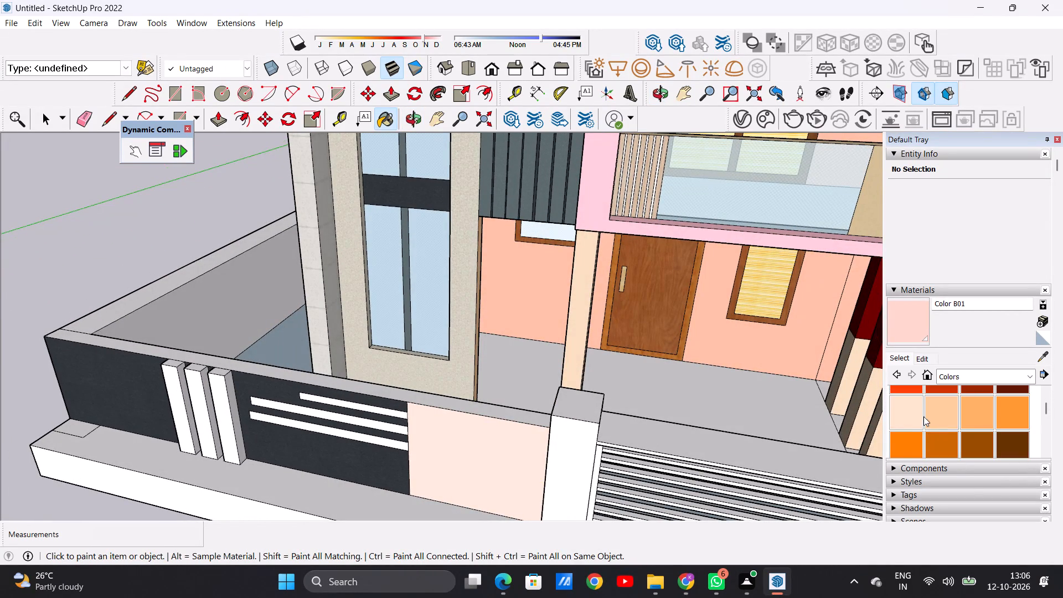
left_click(910, 412)
left_click(493, 446)
scroll(504, 460, "up", 7)
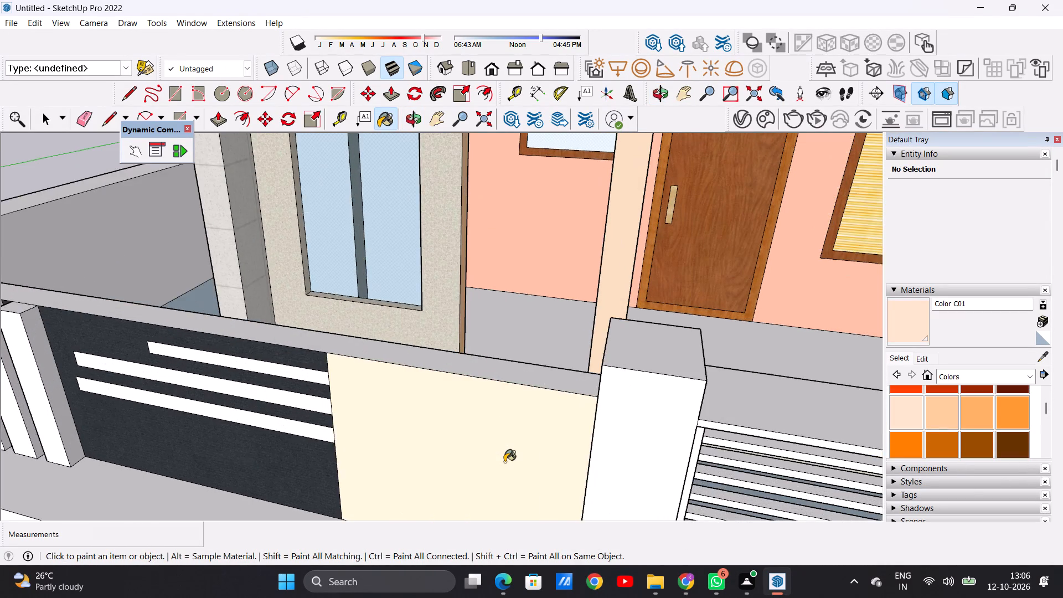
Paint the front, top and gate-side faces of the gate pillar adjoining the dark-panelled wall with Color C01.
middle_click_drag(504, 462, 718, 382)
scroll(493, 413, "down", 3)
scroll(493, 413, "up", 1)
scroll(493, 413, "down", 16)
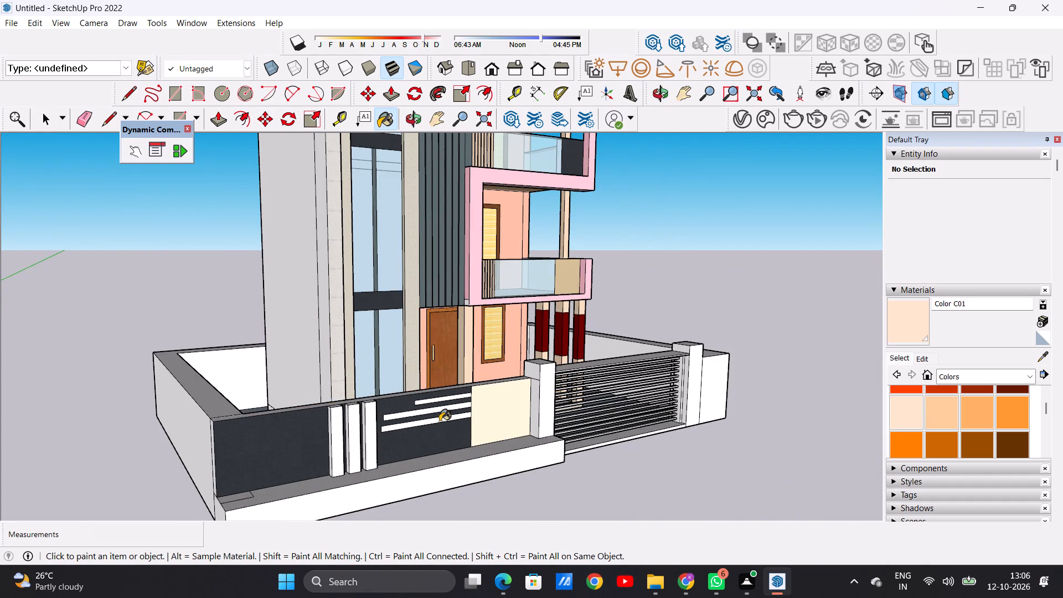
scroll(440, 421, "down", 7)
middle_click_drag(496, 430, 322, 422)
scroll(449, 415, "up", 4)
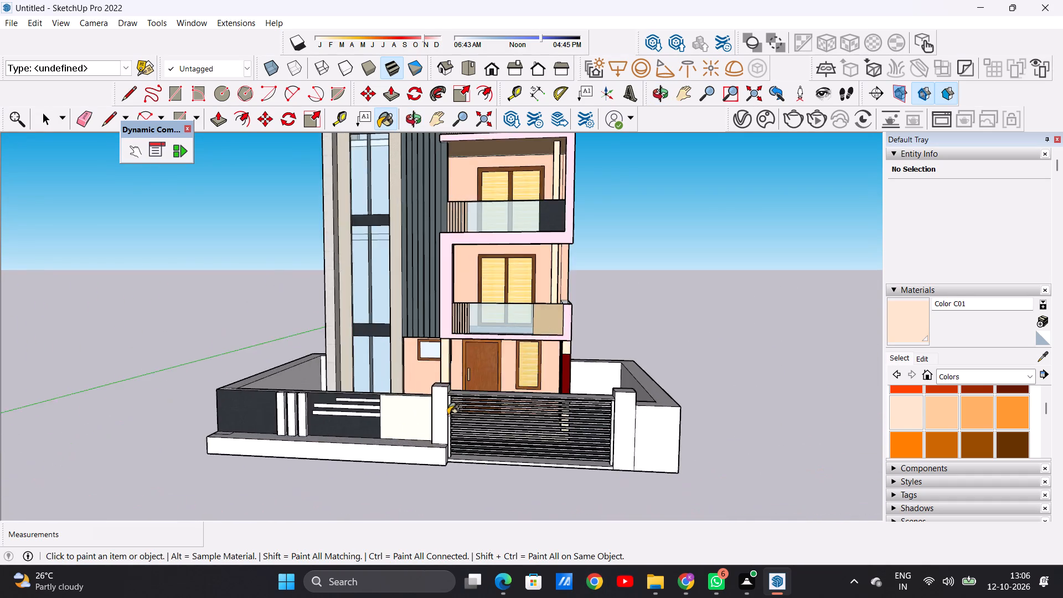
scroll(448, 415, "up", 13)
middle_click_drag(477, 420, 389, 483)
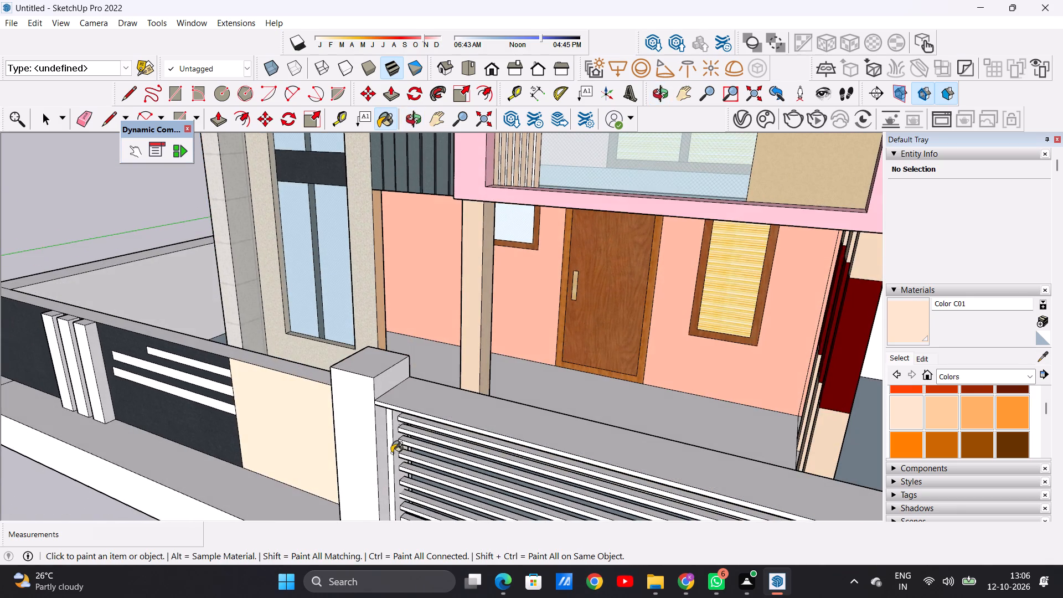
scroll(376, 391, "down", 5)
scroll(348, 409, "up", 6)
left_click(375, 398)
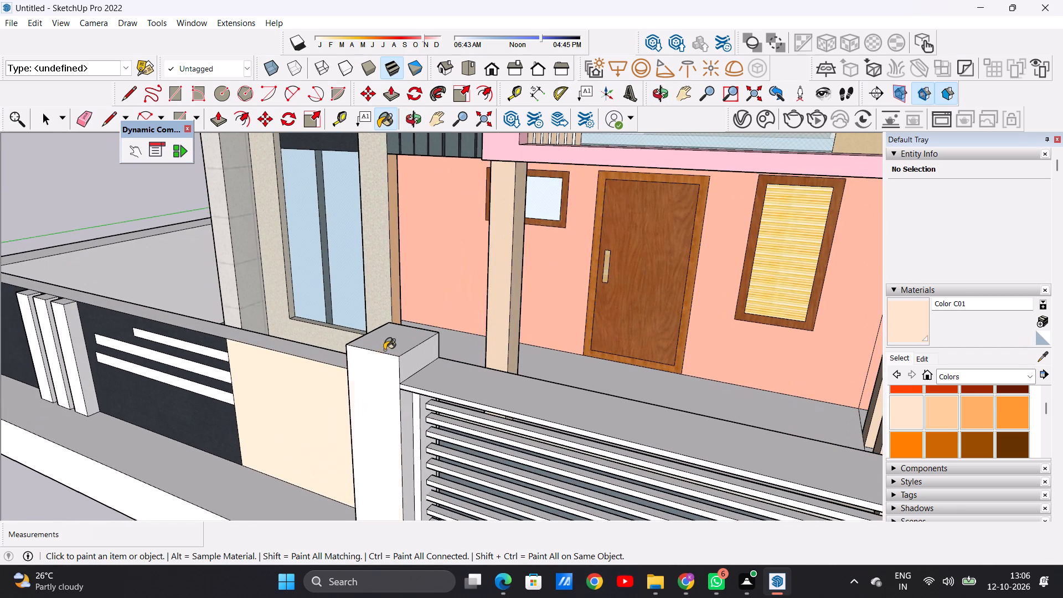
left_click(384, 350)
left_click(403, 364)
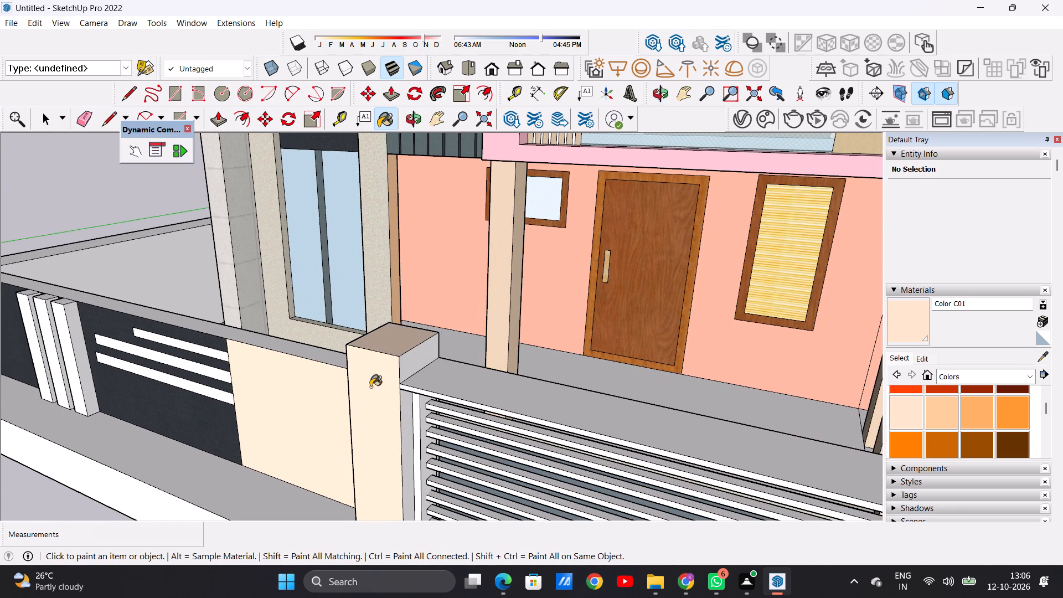
scroll(370, 388, "down", 14)
scroll(387, 407, "up", 3)
scroll(387, 407, "down", 1)
scroll(387, 407, "up", 17)
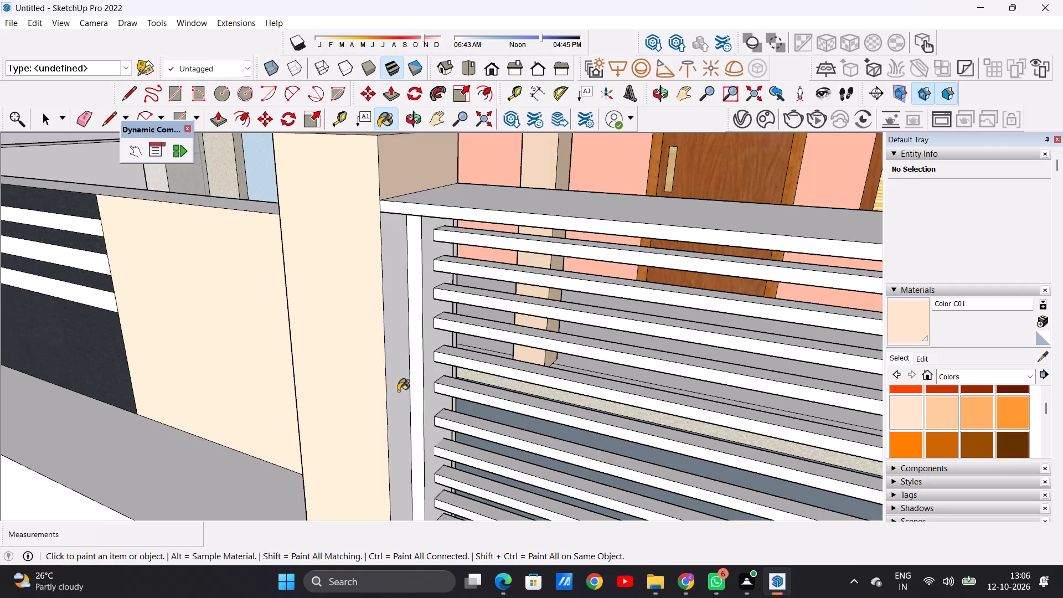
left_click(398, 391)
Paint the front, top and gate-side faces of the gate pillar at the plain white end wall with Color C01.
middle_click_drag(370, 420, 376, 421)
scroll(374, 421, "down", 7)
scroll(374, 421, "up", 1)
scroll(374, 421, "down", 3)
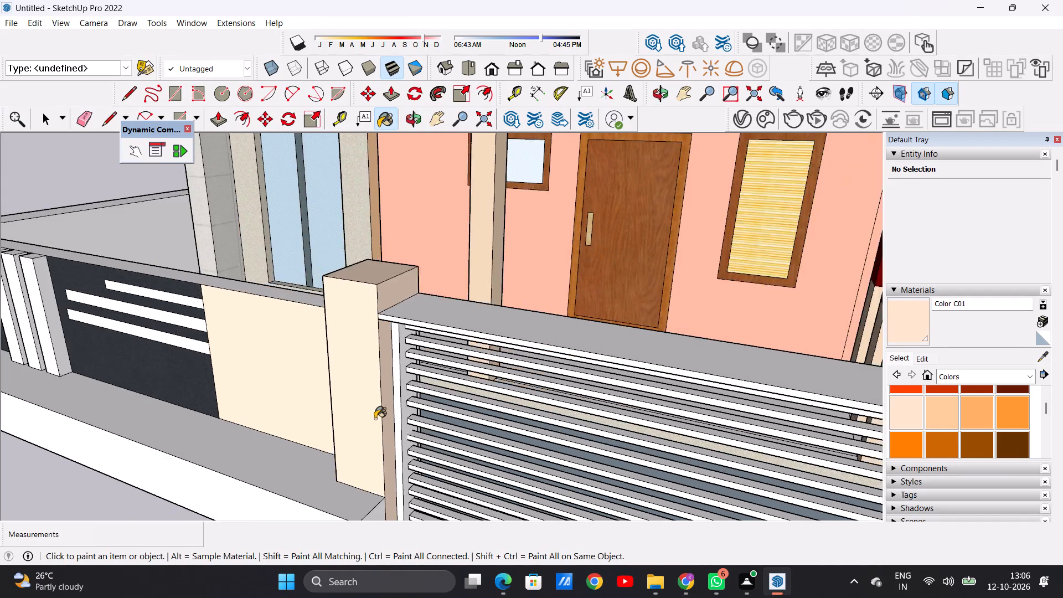
scroll(375, 419, "down", 4)
scroll(376, 417, "up", 2)
scroll(375, 417, "down", 7)
middle_click_drag(348, 435, 458, 399)
scroll(416, 434, "down", 2)
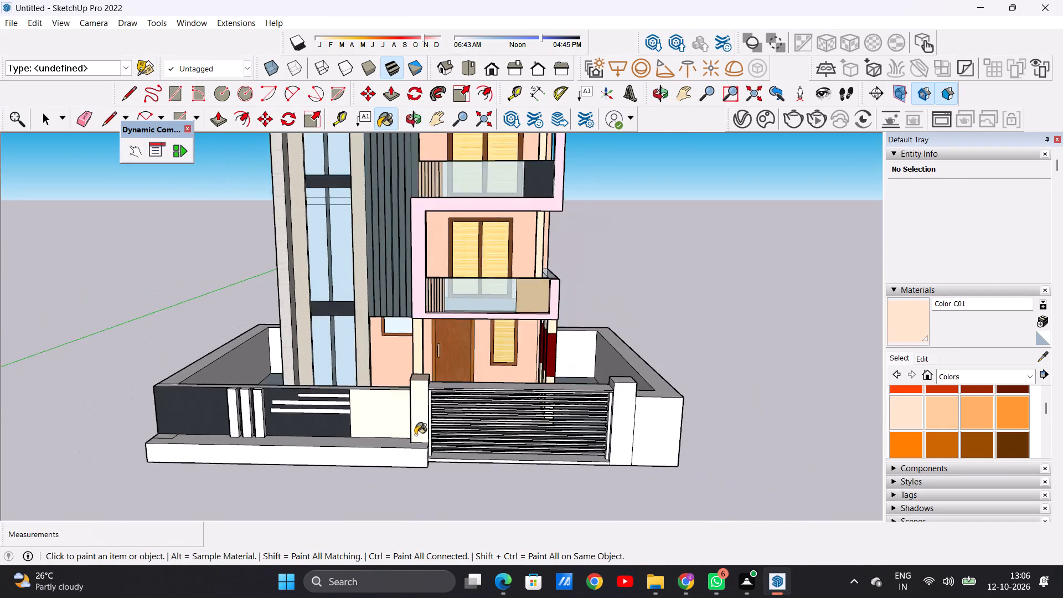
scroll(415, 435, "down", 6)
scroll(533, 439, "up", 1)
scroll(533, 439, "down", 1)
scroll(534, 439, "up", 11)
left_click(581, 416)
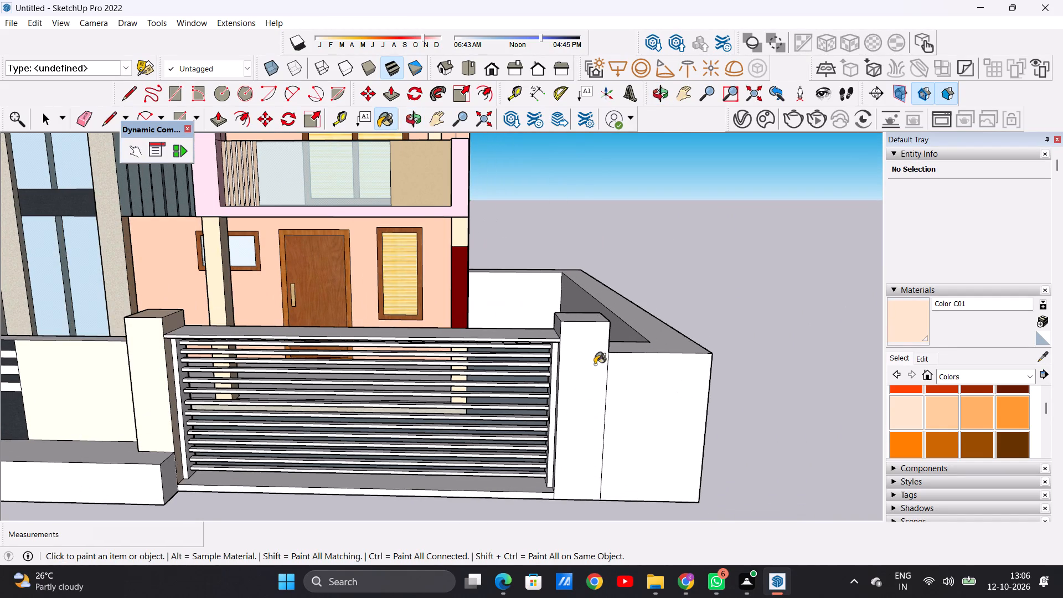
middle_click_drag(595, 365, 584, 450)
left_click(567, 386)
middle_click_drag(550, 420, 629, 400)
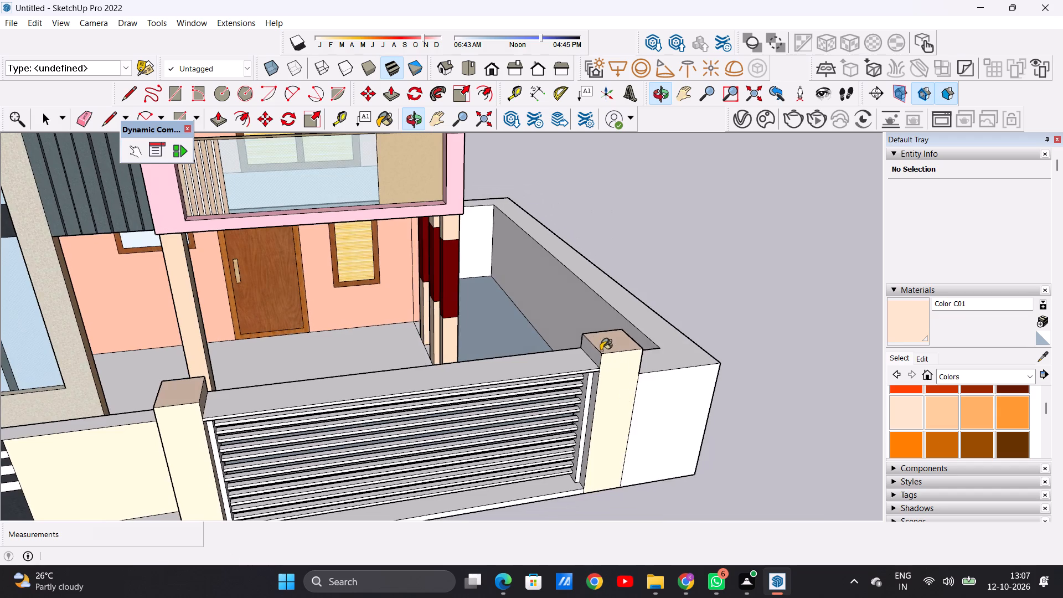
scroll(593, 344, "up", 8)
scroll(597, 364, "down", 1)
scroll(599, 364, "up", 4)
left_click(602, 367)
scroll(532, 422, "down", 19)
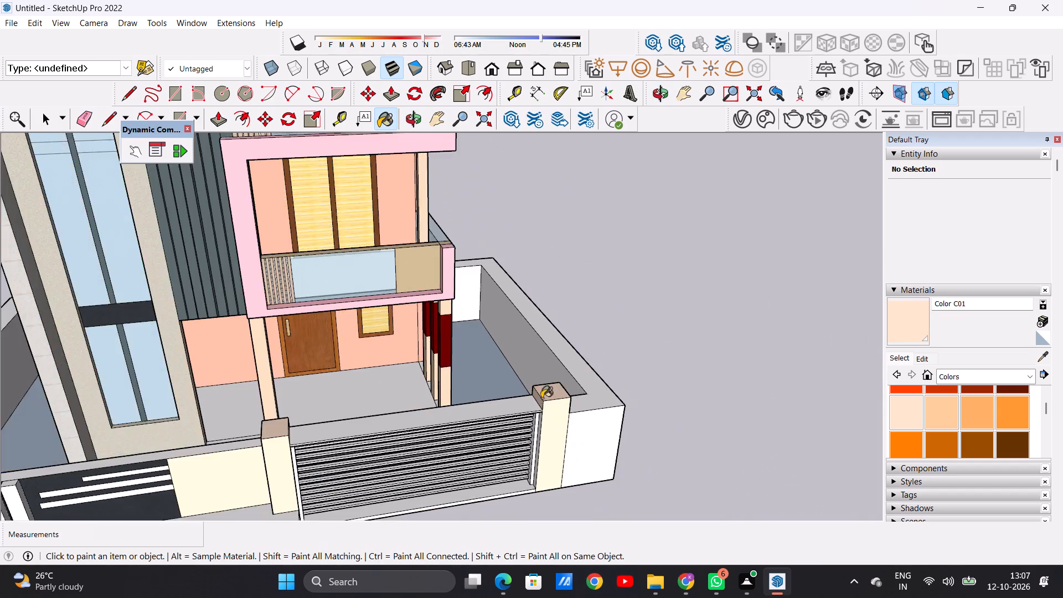
scroll(538, 472, "up", 15)
scroll(540, 415, "down", 1)
scroll(540, 415, "up", 6)
left_click(530, 398)
scroll(531, 427, "down", 4)
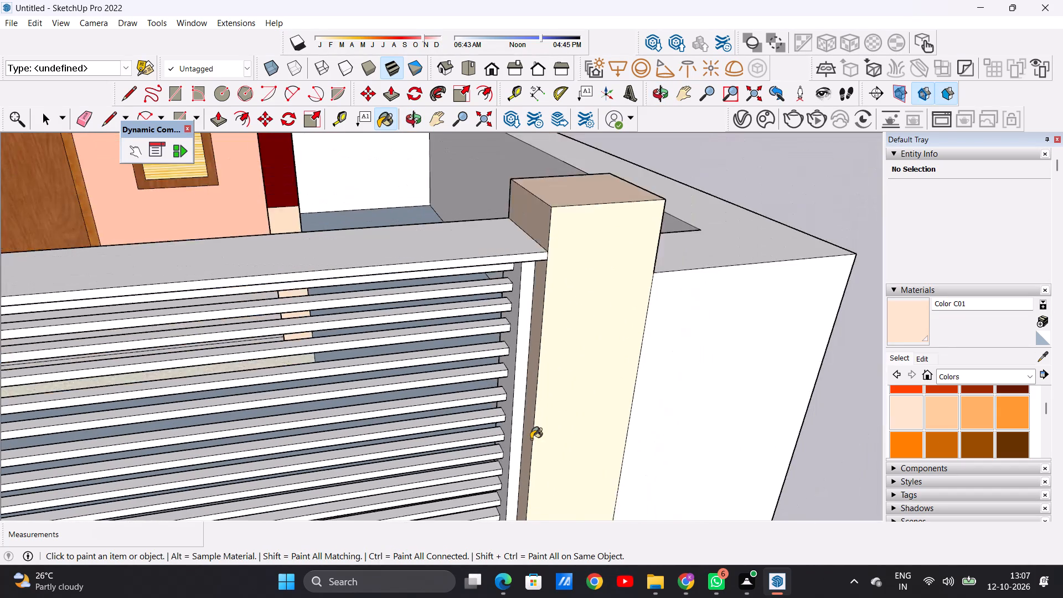
Paint the outer side and courtyard-facing faces of the gate pillar at the plain white end wall with Color C01.
scroll(531, 439, "down", 6)
middle_click_drag(586, 415, 406, 393)
scroll(485, 335, "up", 7)
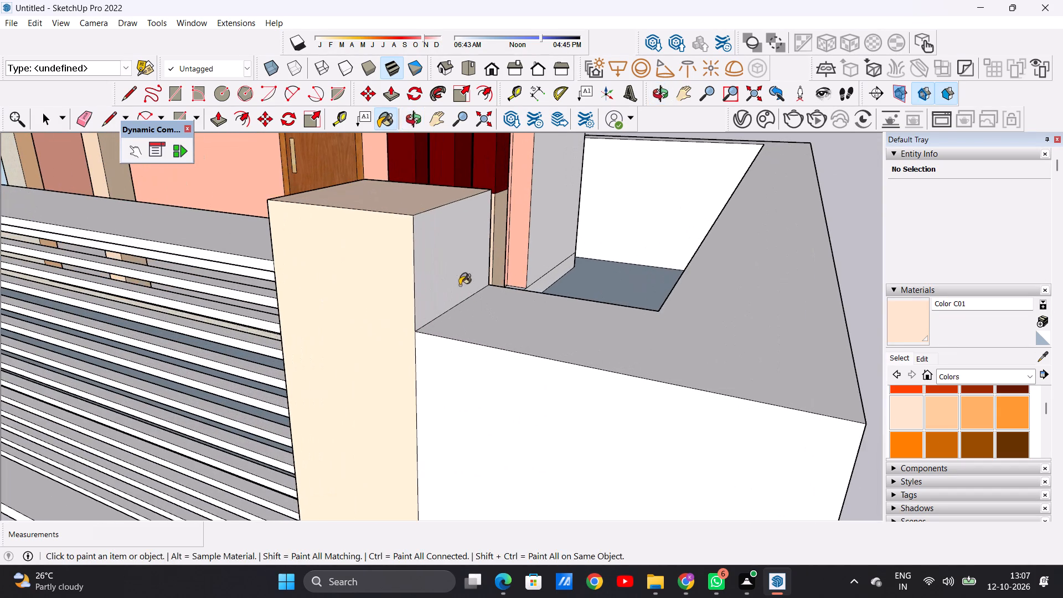
left_click(441, 273)
scroll(440, 283, "down", 20)
scroll(440, 283, "down", 3)
middle_click_drag(450, 272, 375, 290)
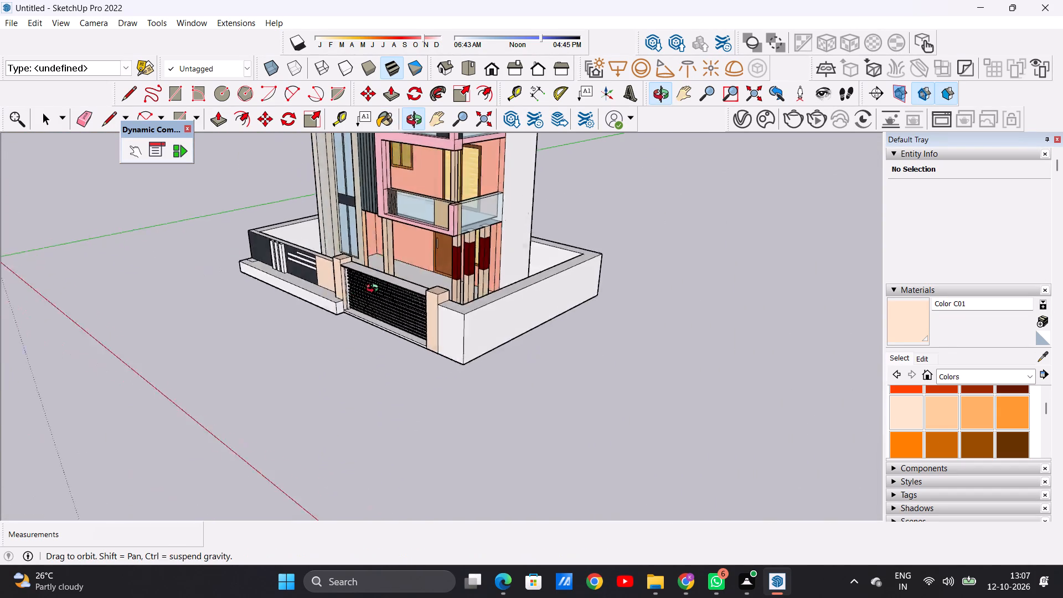
middle_click_drag(375, 290, 9, 338)
scroll(454, 240, "up", 7)
scroll(317, 307, "up", 12)
left_click(287, 329)
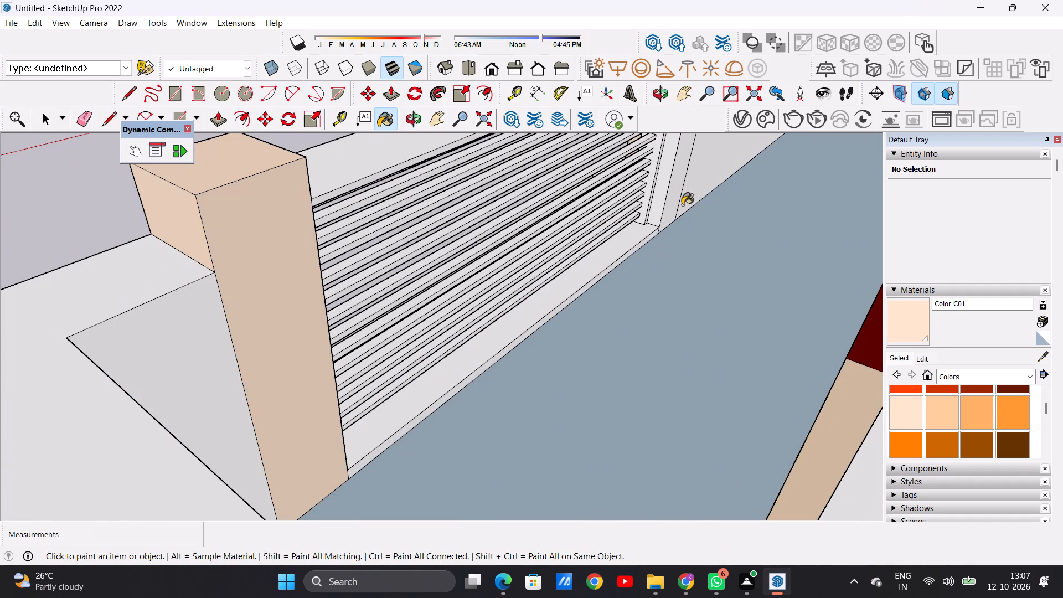
Paint the courtyard-facing face and inner gate-side face of the pillar adjoining the dark-panelled wall with Color C01.
scroll(620, 290, "down", 8)
scroll(675, 173, "up", 7)
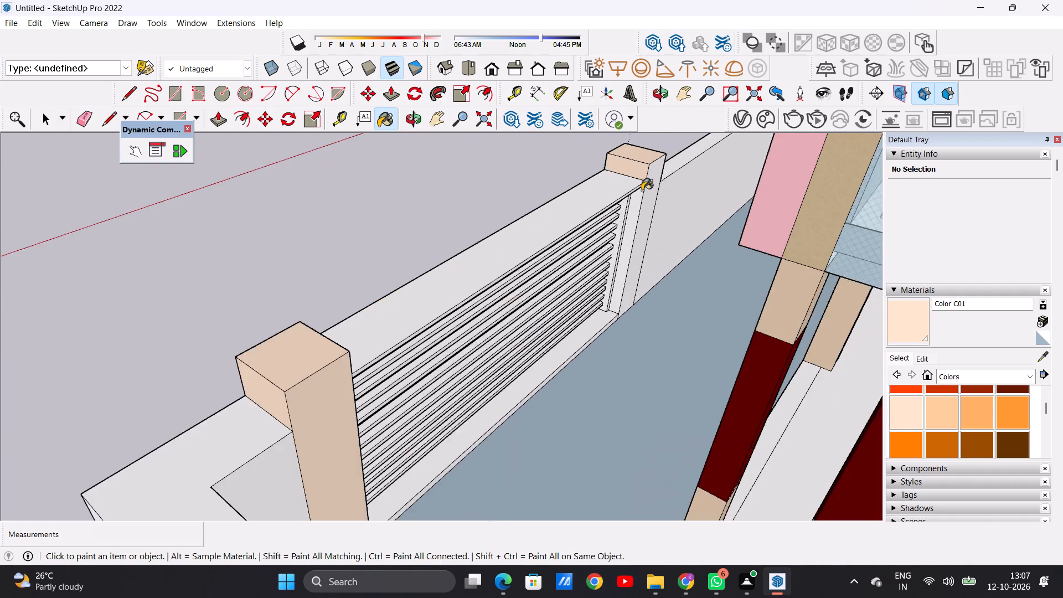
scroll(642, 190, "up", 5)
left_click(658, 174)
scroll(618, 253, "up", 1)
scroll(618, 253, "down", 1)
scroll(618, 253, "up", 4)
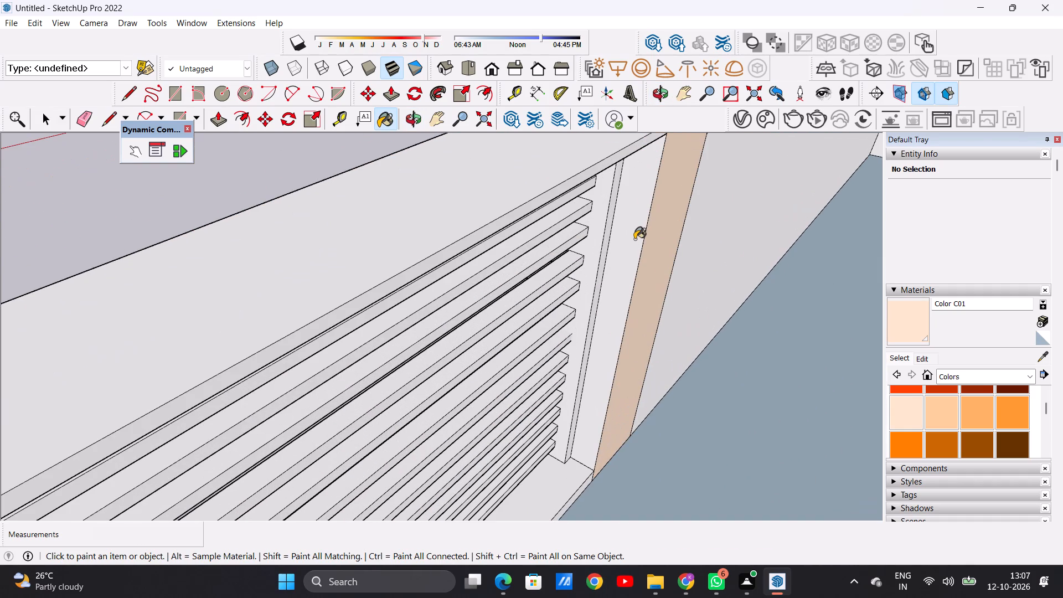
left_click(632, 238)
scroll(616, 249, "down", 13)
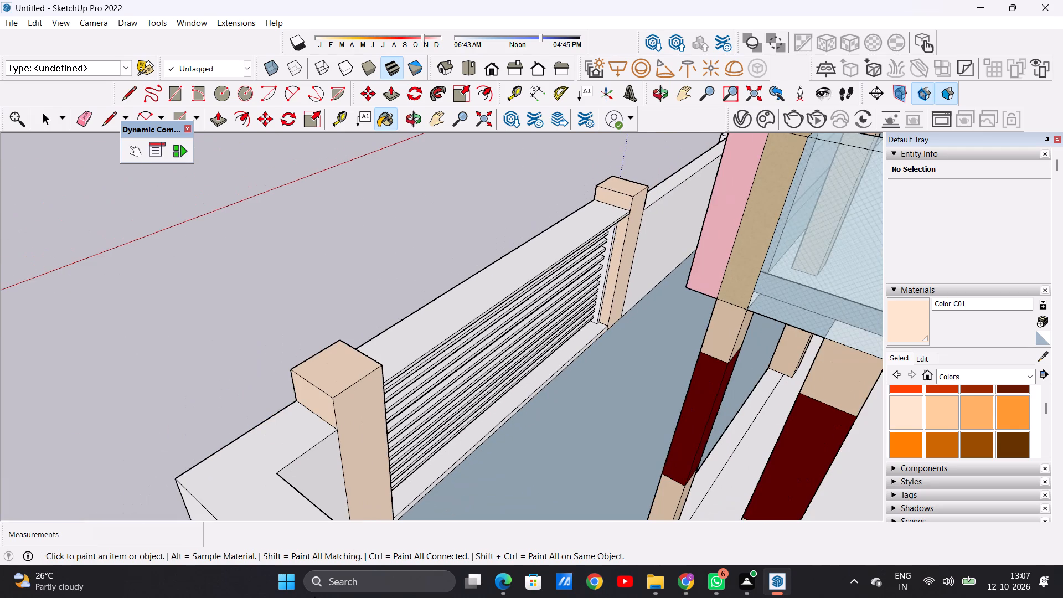
key("space")
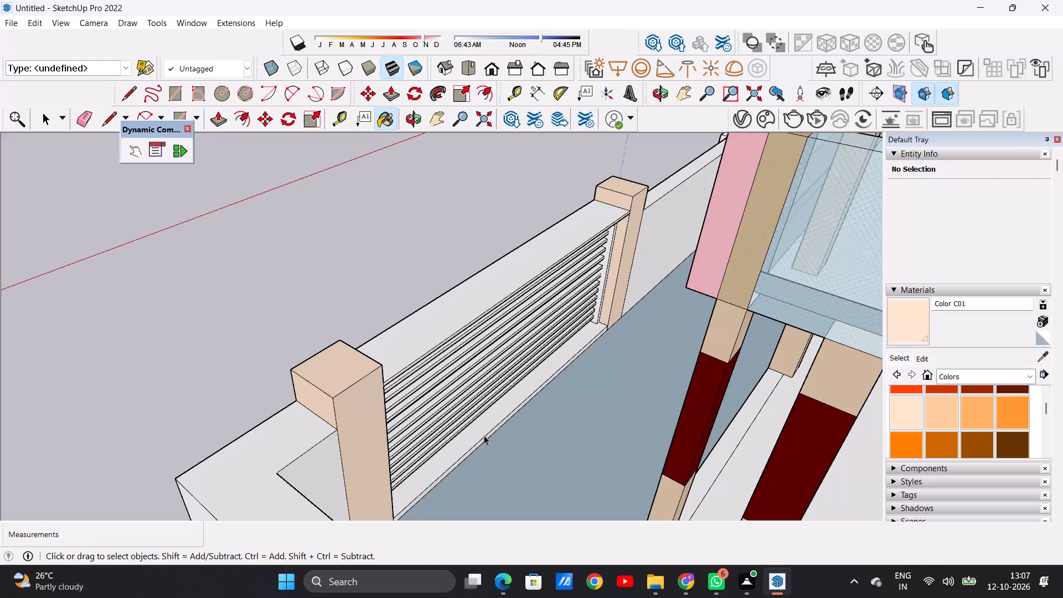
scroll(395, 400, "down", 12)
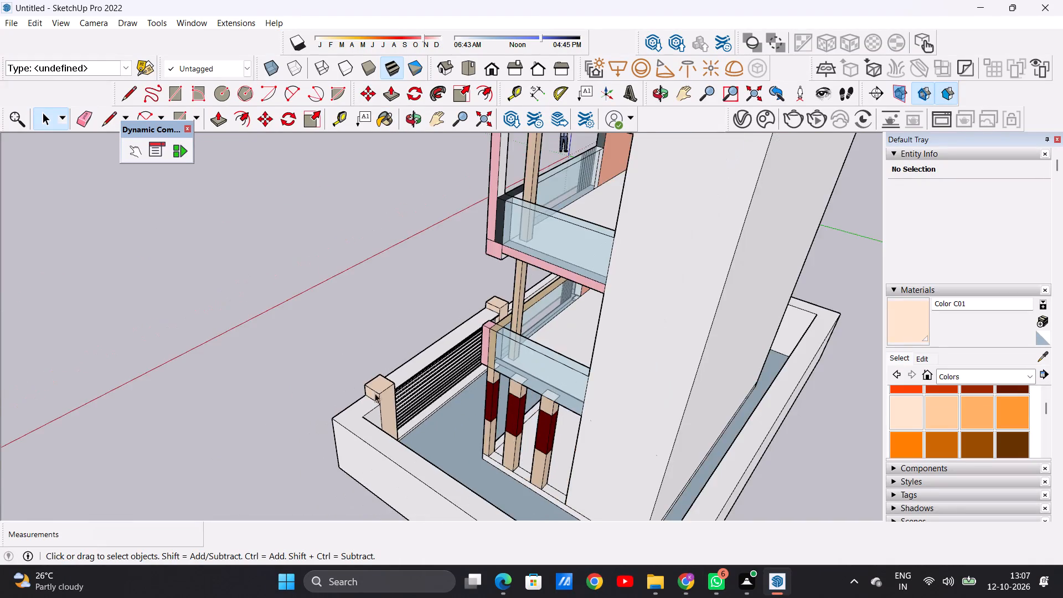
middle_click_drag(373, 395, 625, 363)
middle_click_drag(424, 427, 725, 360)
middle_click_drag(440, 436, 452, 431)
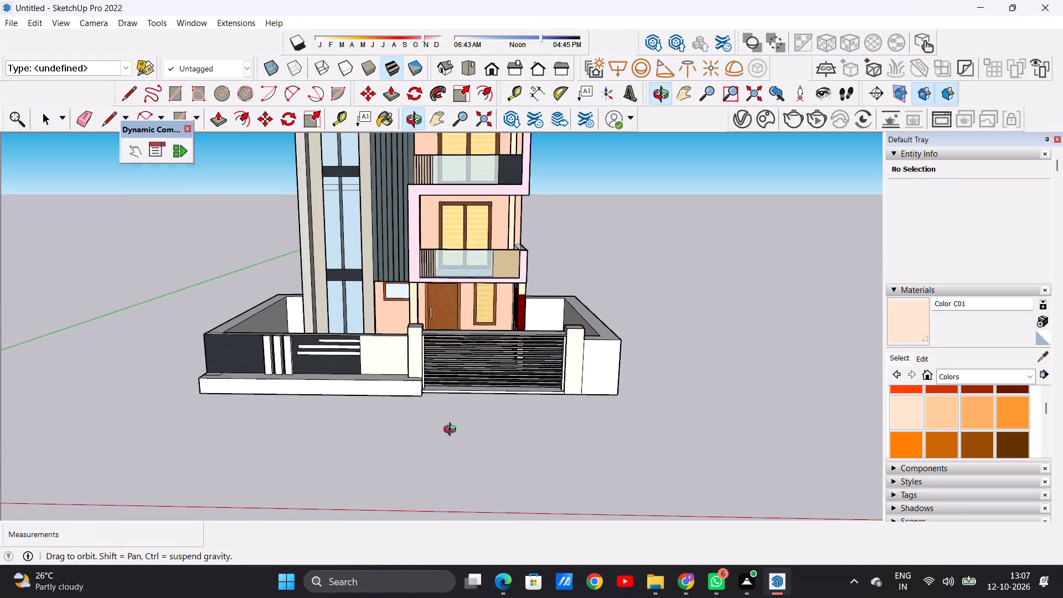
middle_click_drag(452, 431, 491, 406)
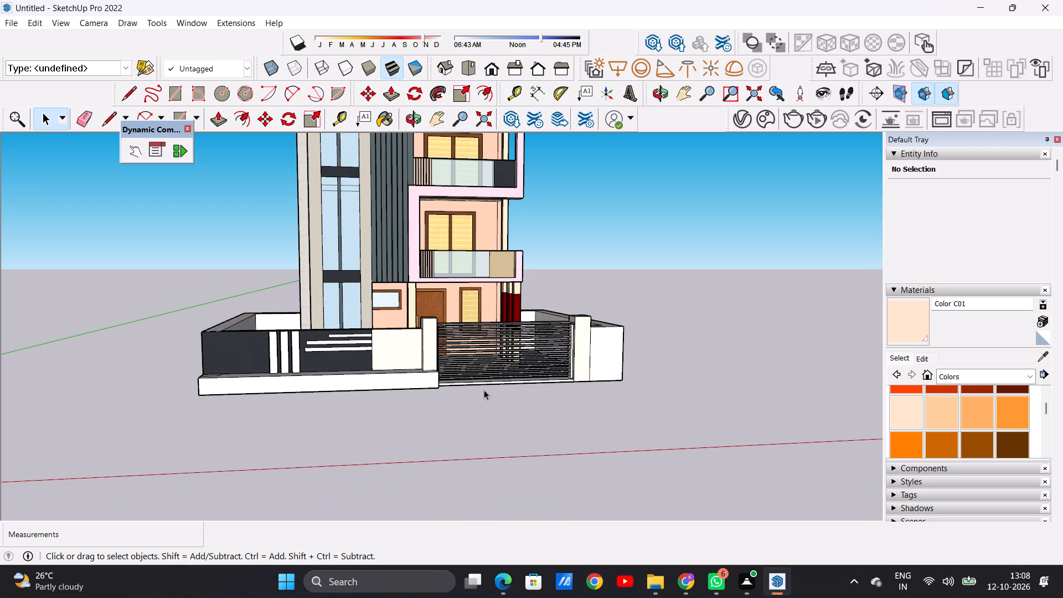
Paint the front, top and gate-side end faces of the plinth below the dark-panelled wall with Color C01.
scroll(403, 377, "up", 7)
middle_click_drag(406, 372, 420, 422)
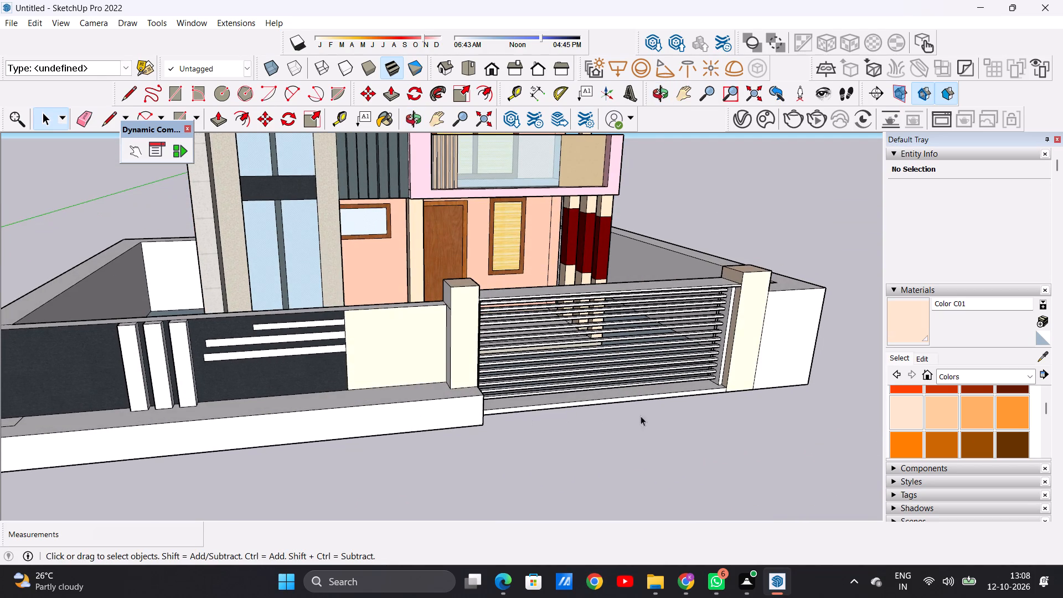
left_click(895, 329)
left_click(352, 424)
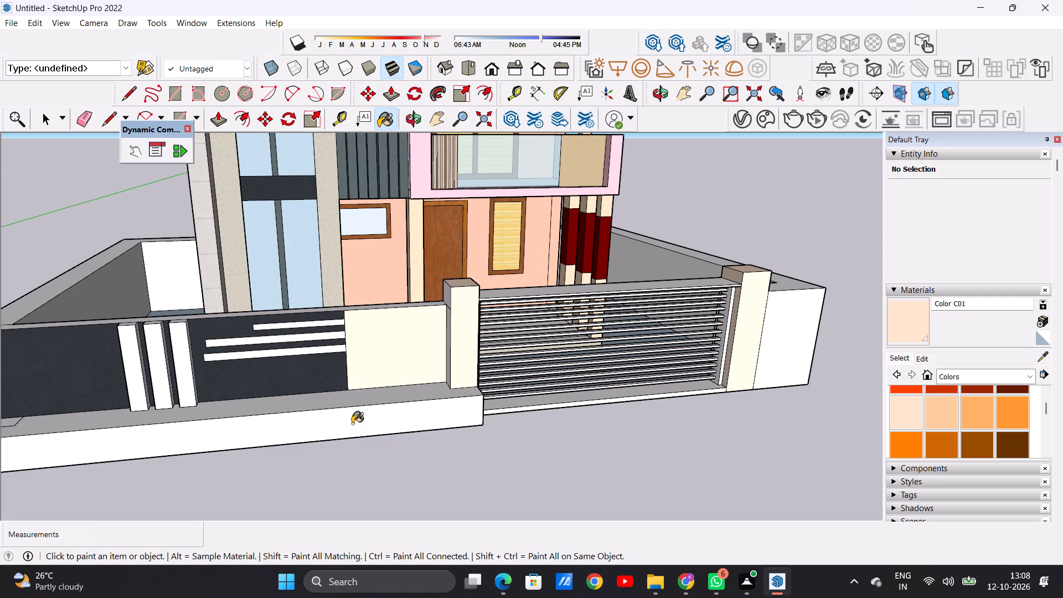
left_click(351, 402)
scroll(528, 413, "down", 4)
scroll(492, 398, "up", 14)
middle_click_drag(596, 438, 376, 437)
left_click(303, 429)
scroll(353, 434, "down", 10)
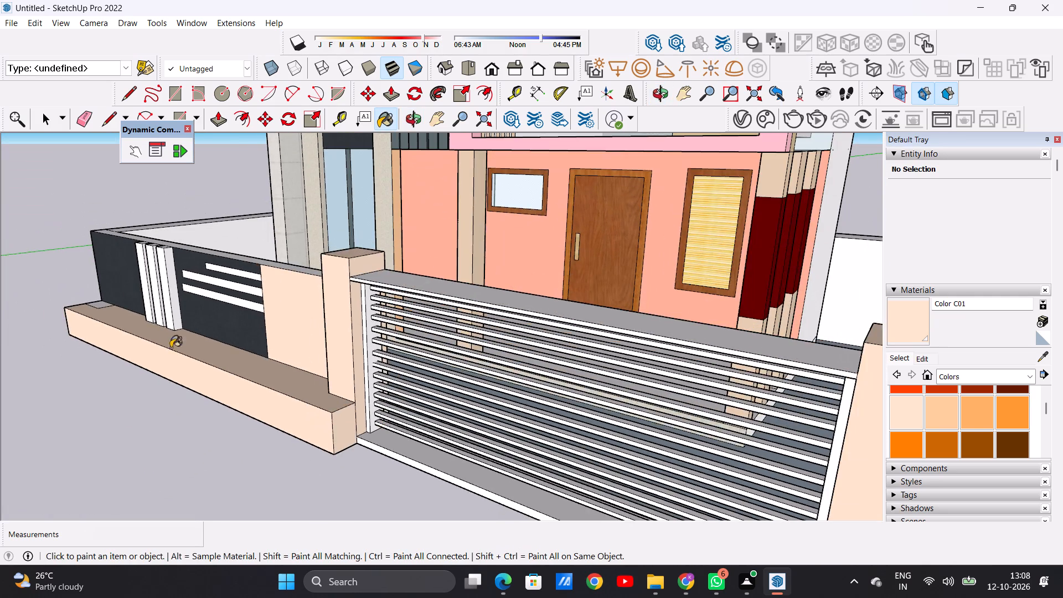
Paint the small corner rectangle on the plinth's top and the plinth's outer end face with Color C01.
middle_click_drag(148, 347, 341, 343)
scroll(367, 351, "down", 12)
scroll(210, 377, "down", 1)
scroll(218, 378, "up", 7)
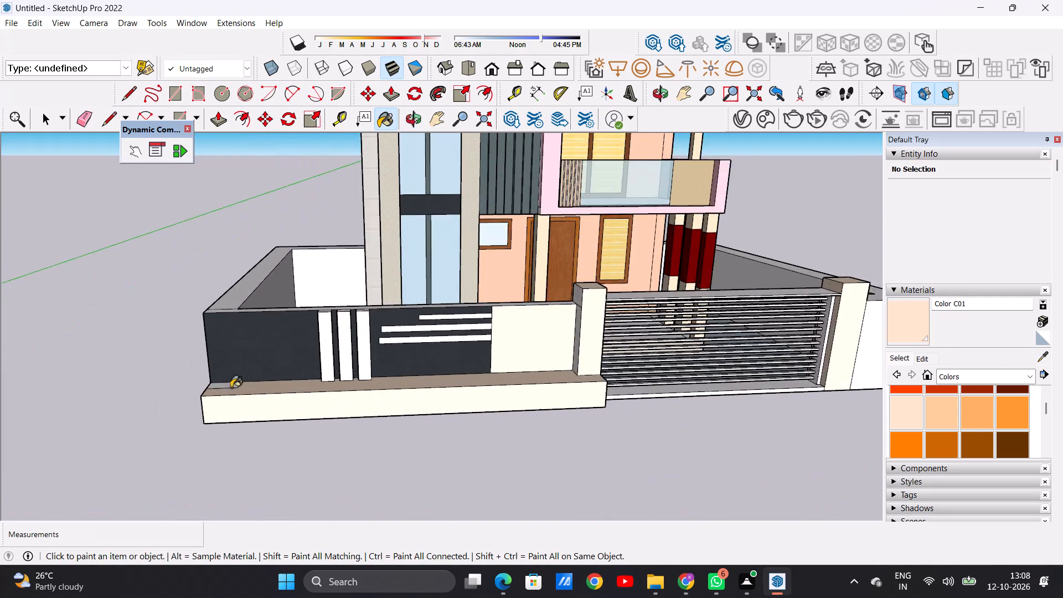
scroll(231, 388, "up", 9)
middle_click_drag(228, 388, 235, 443)
scroll(234, 408, "up", 6)
left_click(234, 408)
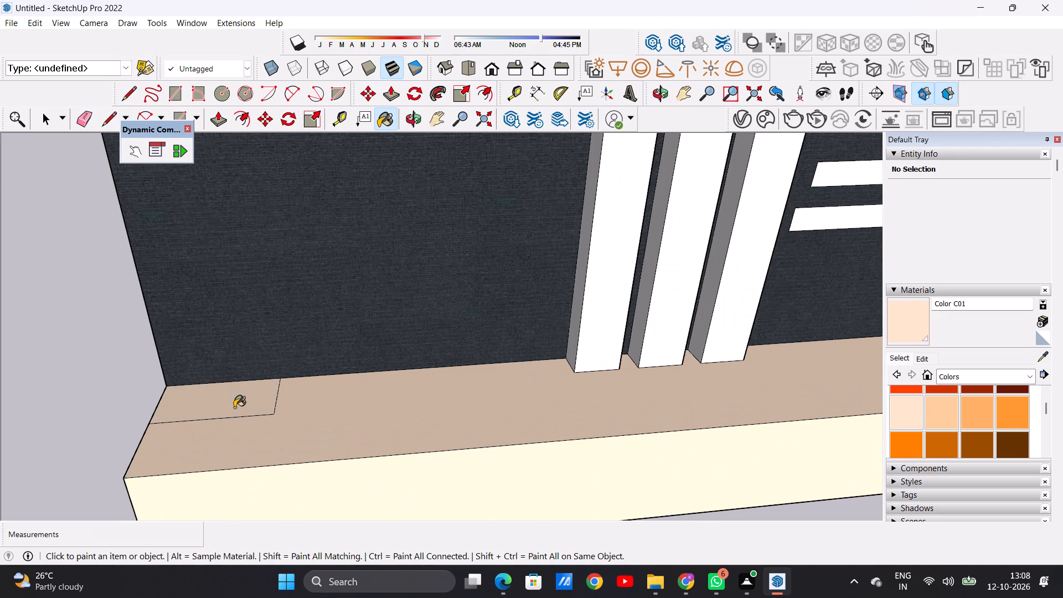
scroll(239, 399, "down", 7)
middle_click_drag(207, 432, 384, 375)
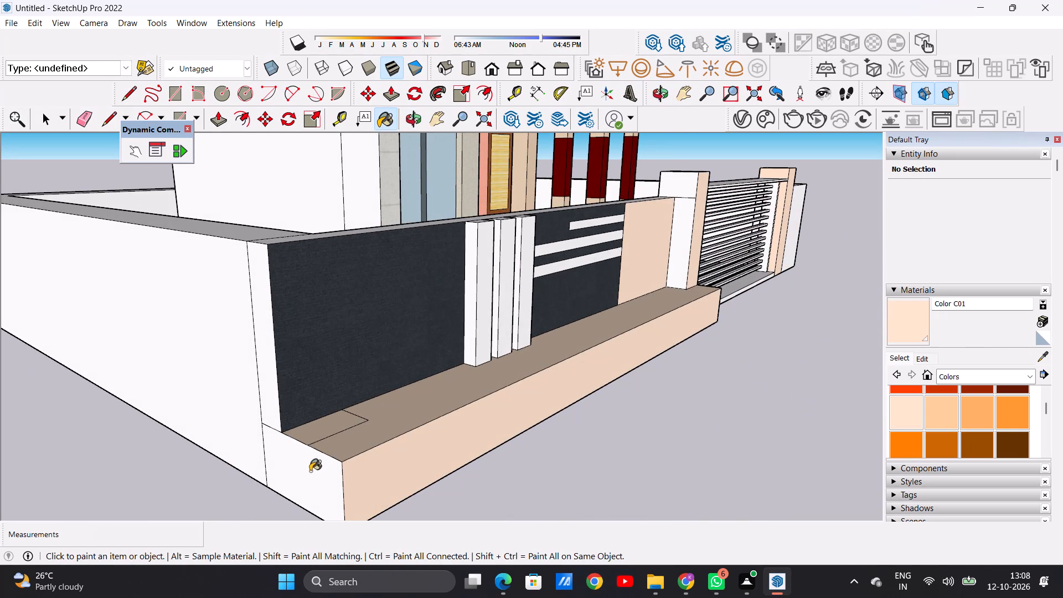
left_click(309, 472)
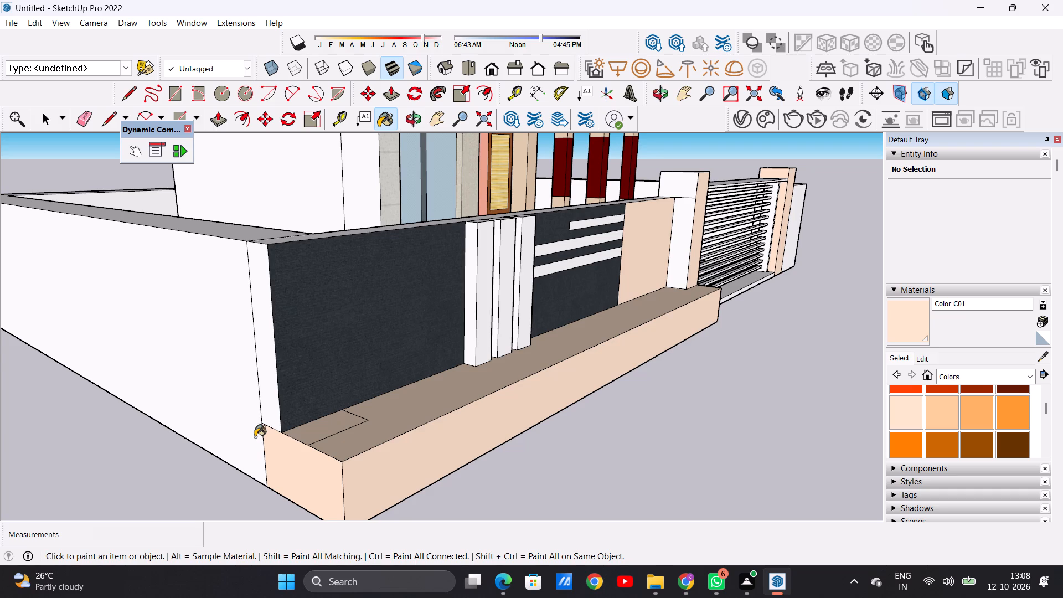
Paint the front face of the plain white end wall beside the gate pillar with Color C01.
scroll(255, 437, "down", 15)
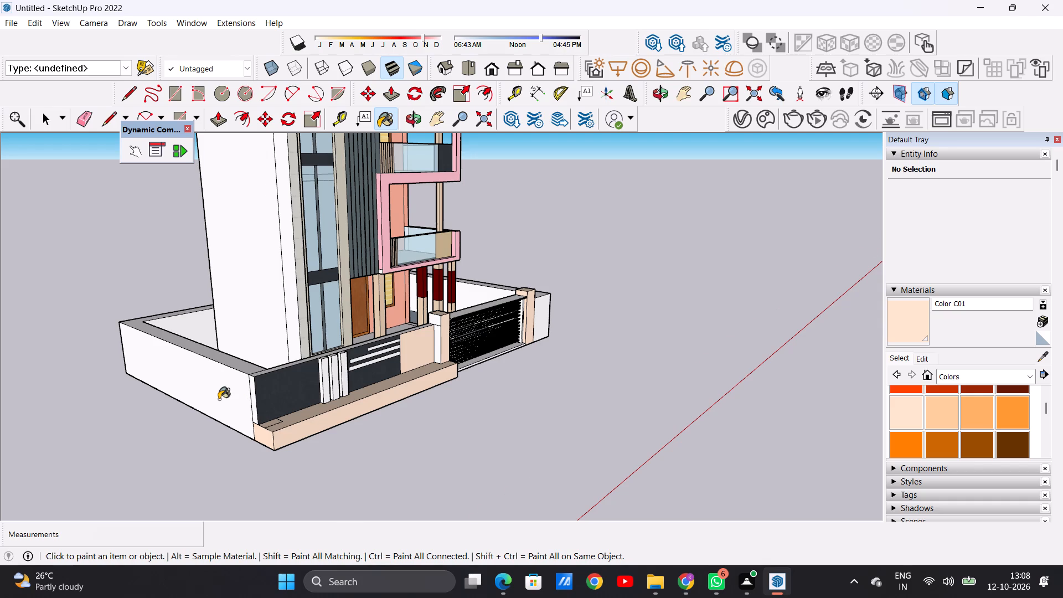
scroll(219, 400, "down", 12)
middle_click_drag(347, 385, 164, 366)
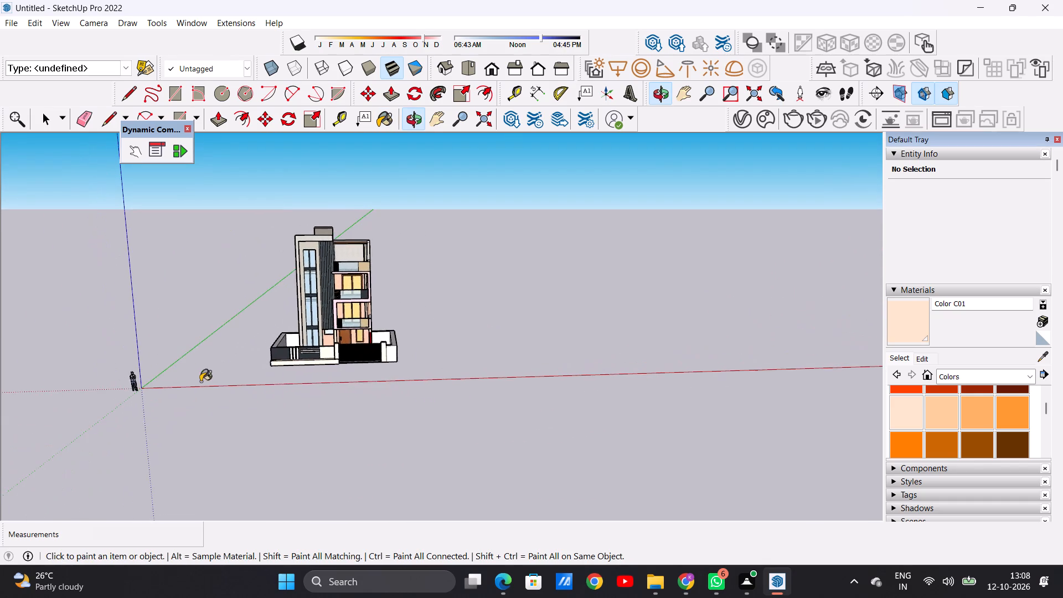
scroll(395, 357, "up", 20)
scroll(395, 357, "up", 4)
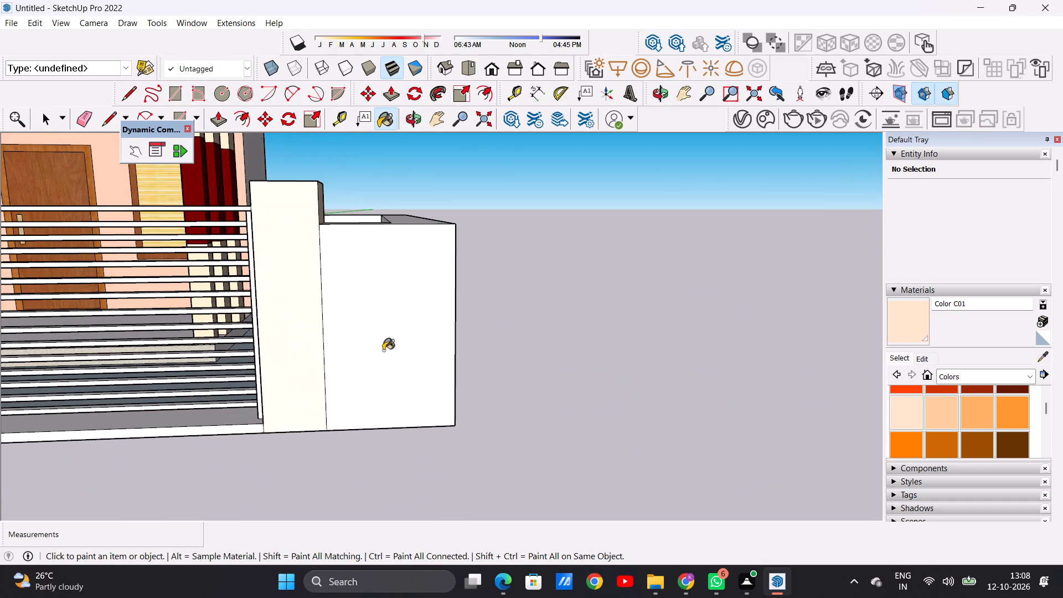
scroll(386, 356, "down", 7)
middle_click_drag(432, 360, 323, 360)
scroll(350, 338, "up", 7)
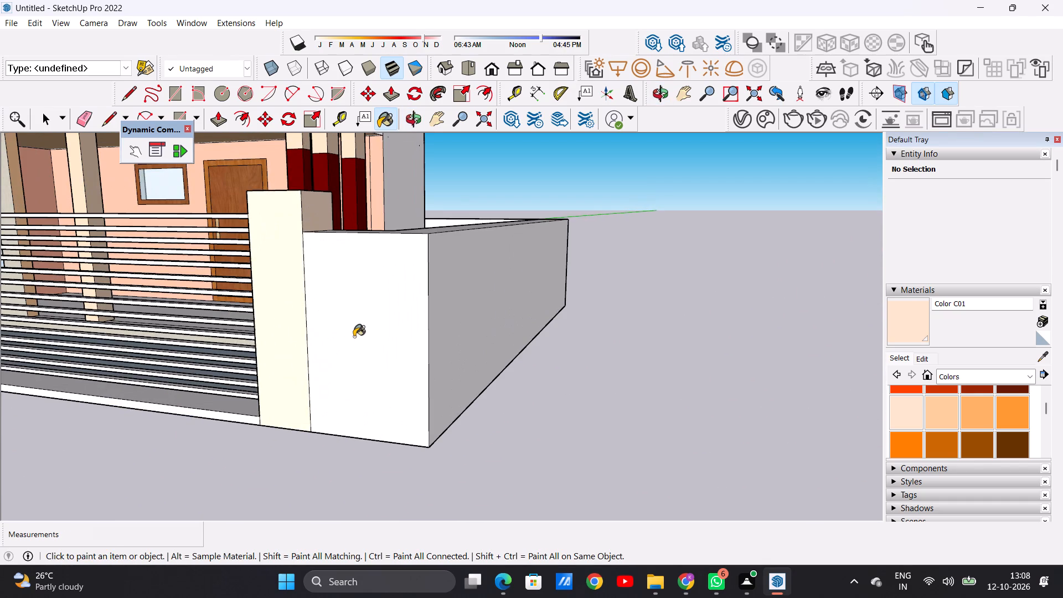
left_click(354, 337)
Examine the painted front boundary wall, gate pillars and gate from above and from the front.
scroll(375, 342, "down", 5)
middle_click_drag(370, 318, 388, 409)
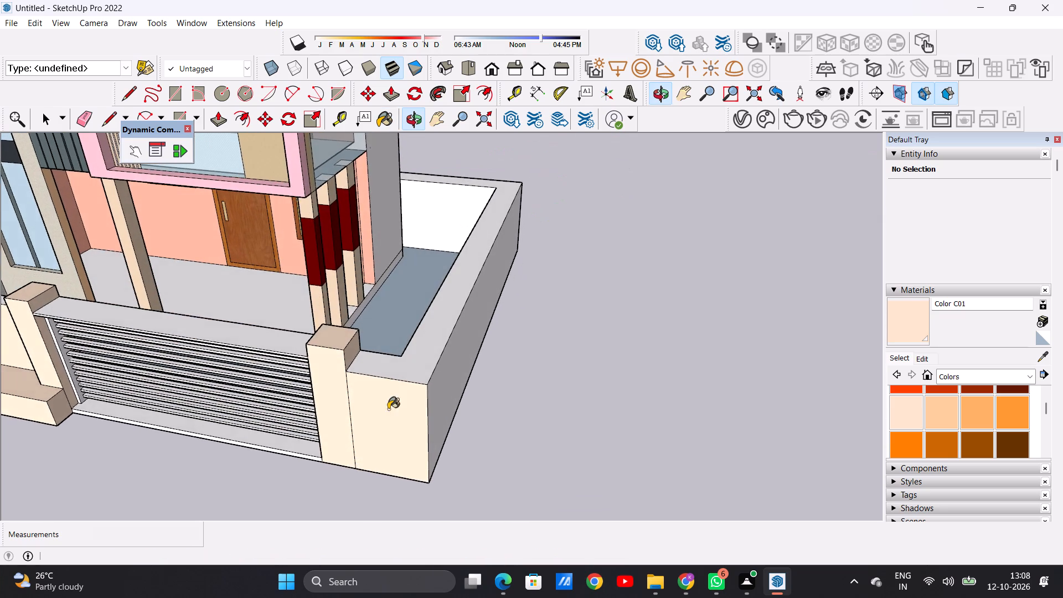
scroll(411, 376, "down", 17)
middle_click_drag(395, 400, 429, 409)
scroll(391, 377, "up", 14)
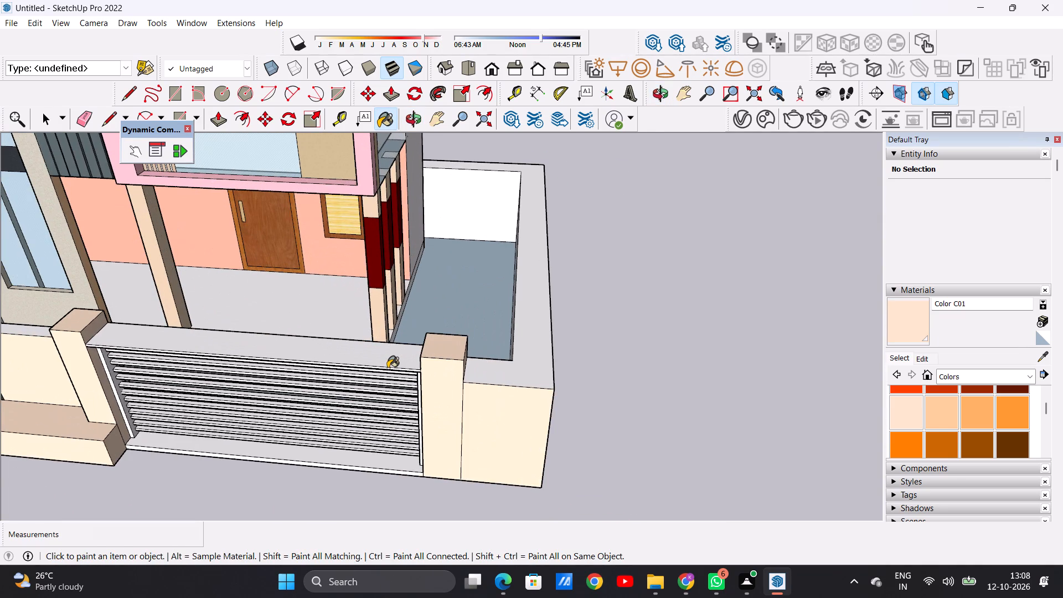
scroll(388, 368, "down", 13)
middle_click_drag(412, 403, 451, 283)
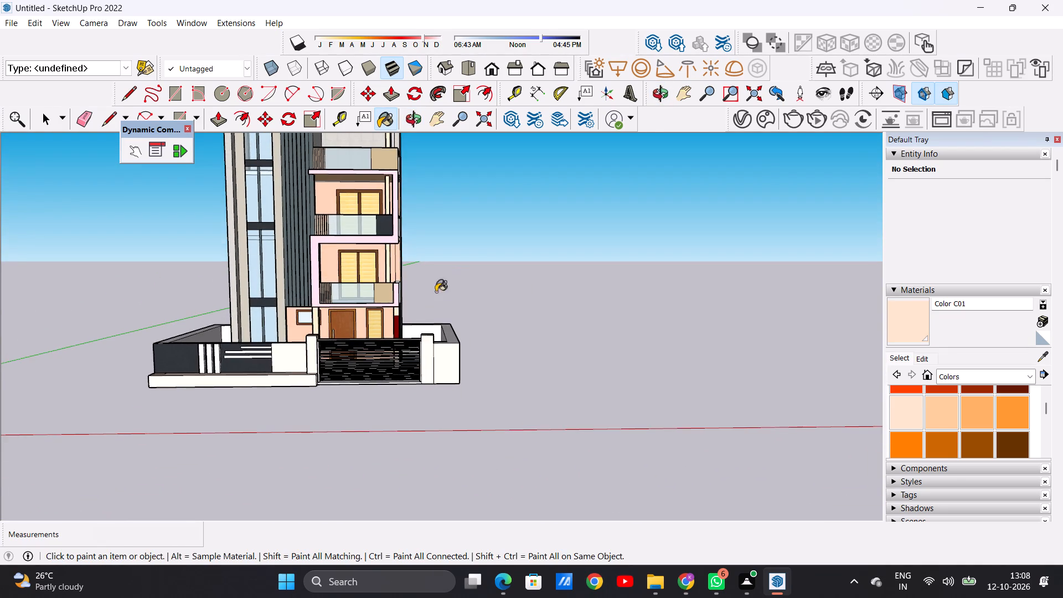
scroll(389, 365, "up", 7)
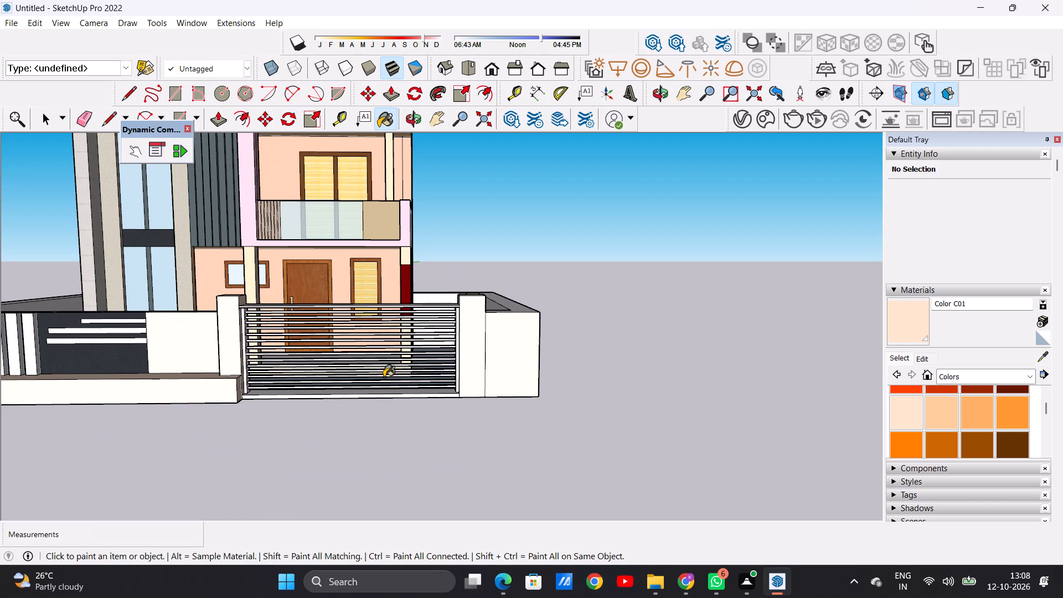
key("space")
scroll(371, 366, "down", 7)
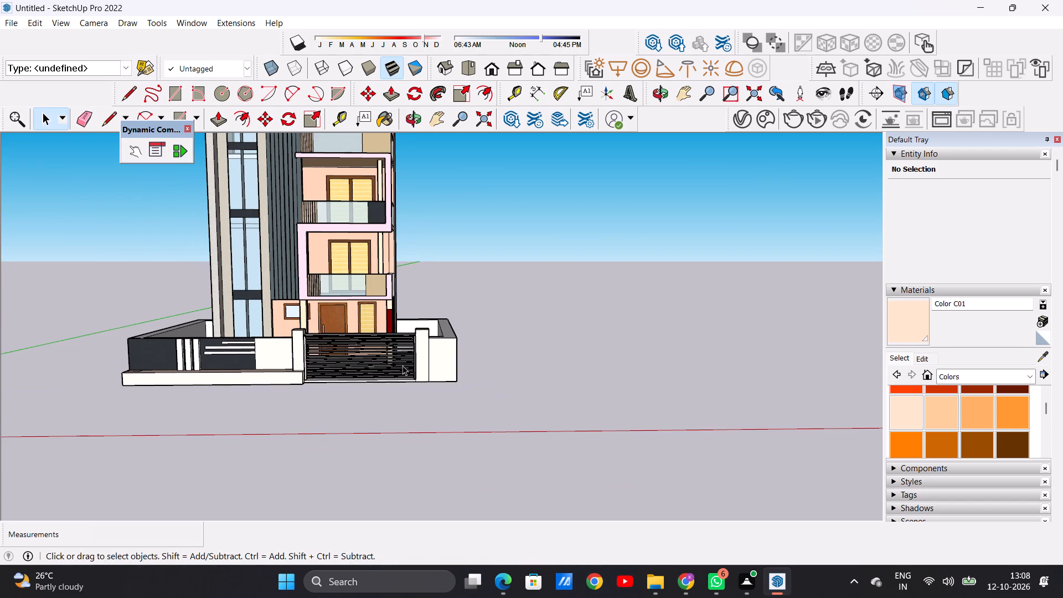
scroll(401, 357, "up", 10)
scroll(417, 306, "up", 6)
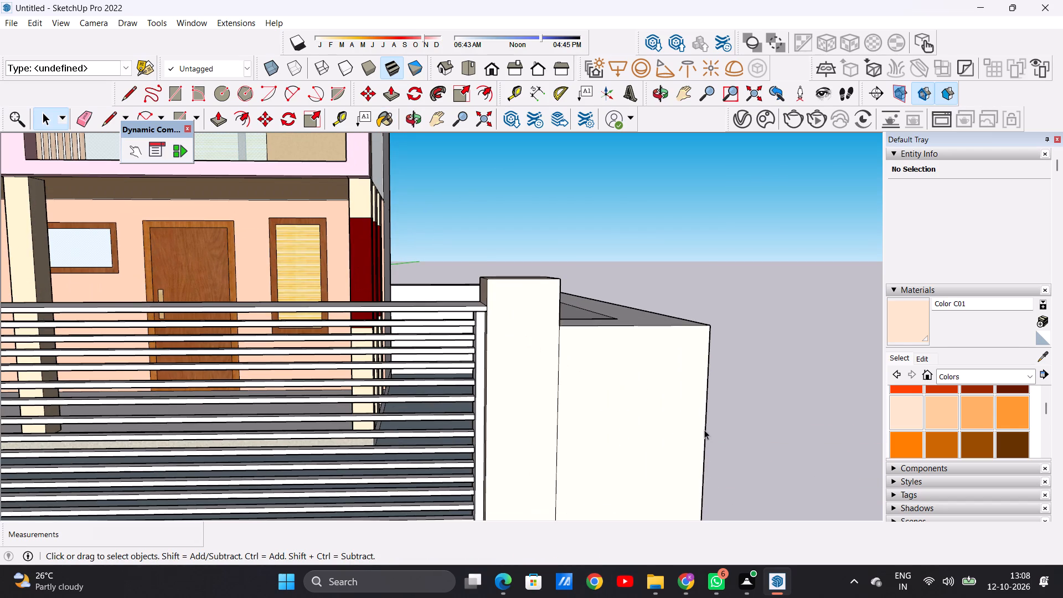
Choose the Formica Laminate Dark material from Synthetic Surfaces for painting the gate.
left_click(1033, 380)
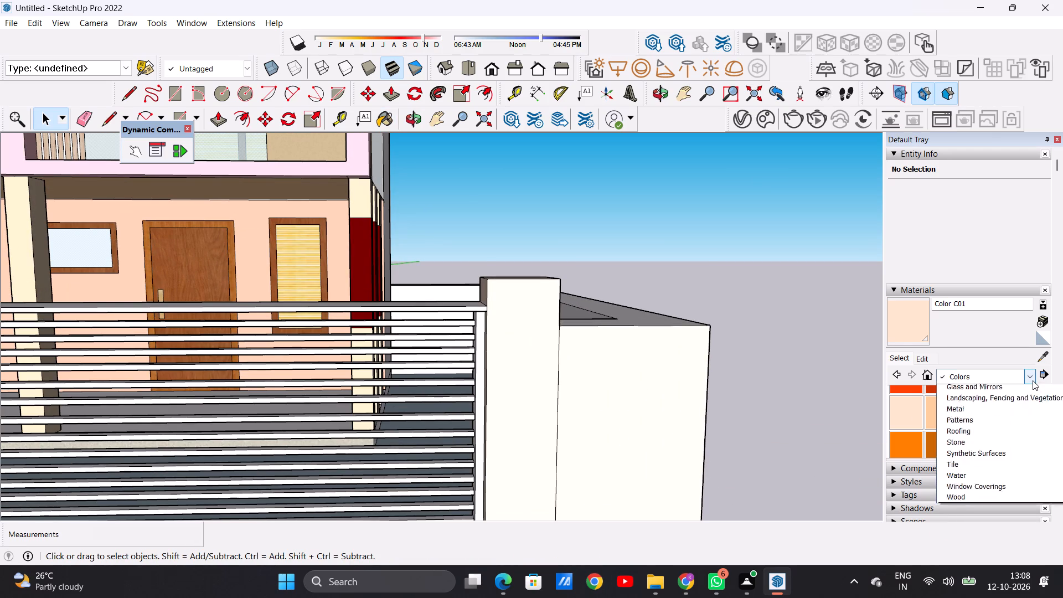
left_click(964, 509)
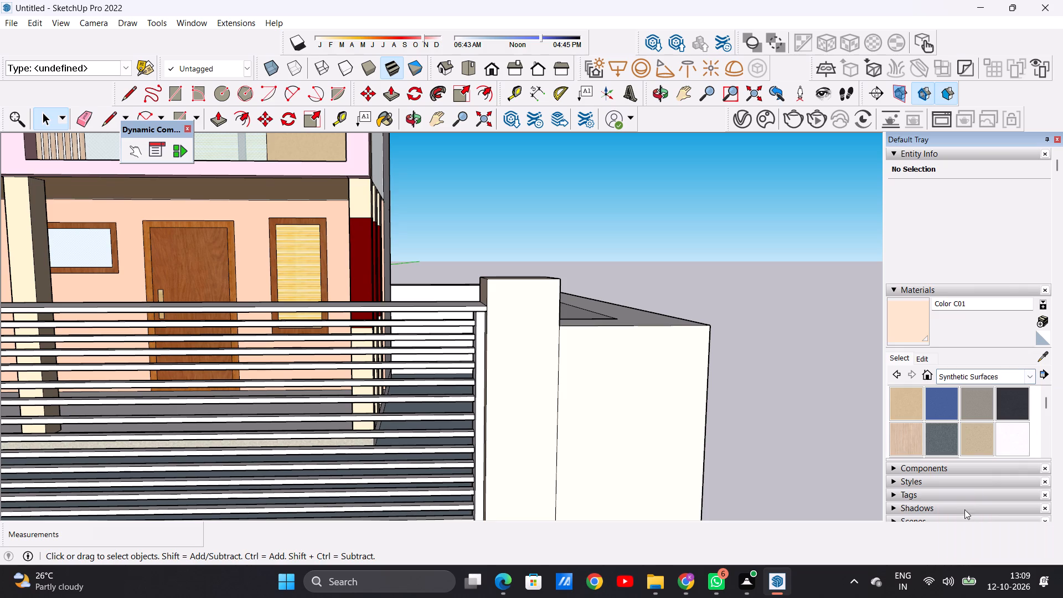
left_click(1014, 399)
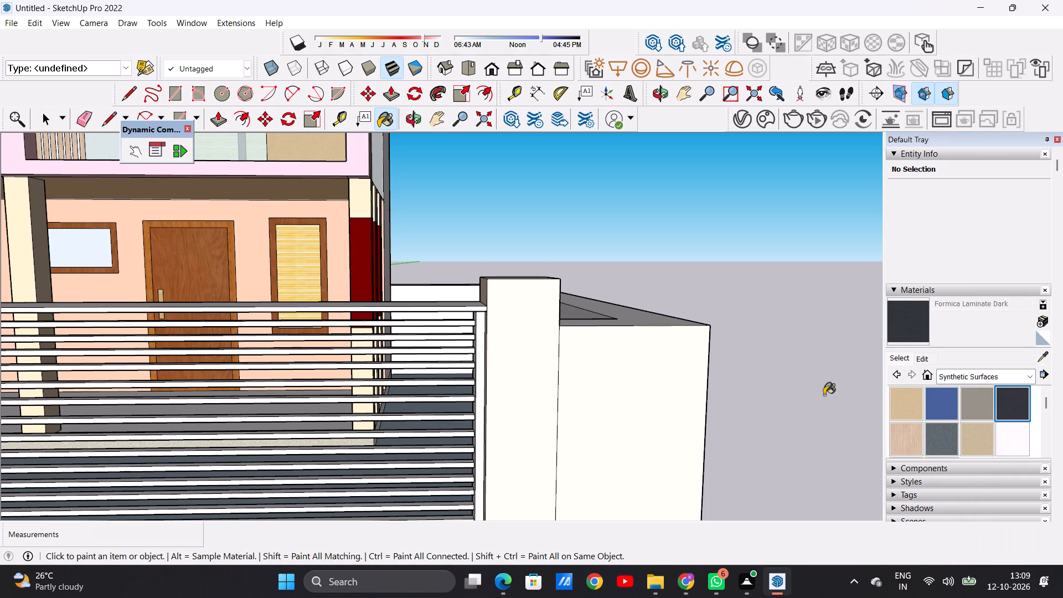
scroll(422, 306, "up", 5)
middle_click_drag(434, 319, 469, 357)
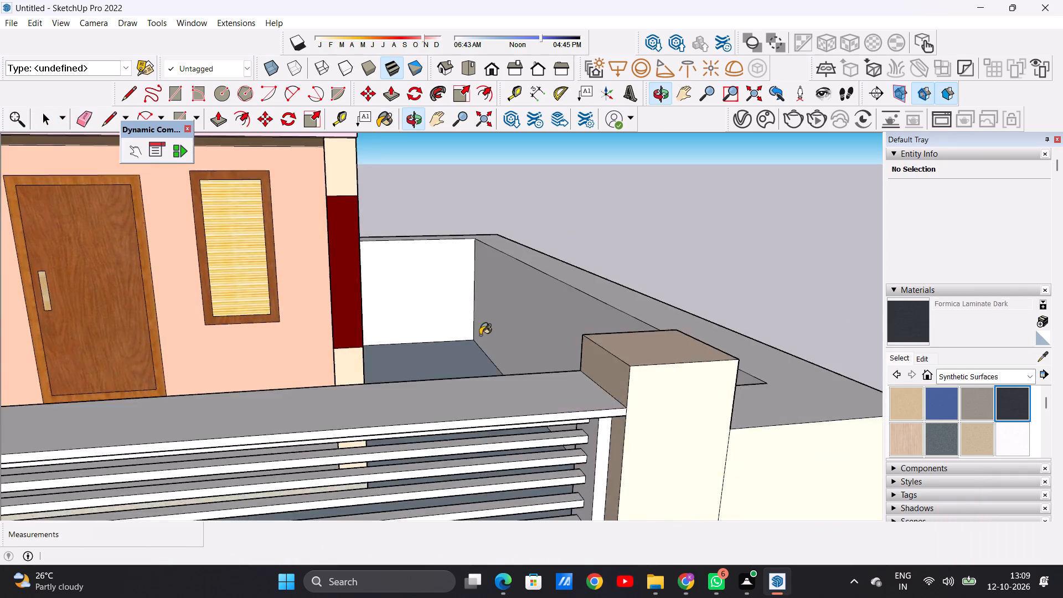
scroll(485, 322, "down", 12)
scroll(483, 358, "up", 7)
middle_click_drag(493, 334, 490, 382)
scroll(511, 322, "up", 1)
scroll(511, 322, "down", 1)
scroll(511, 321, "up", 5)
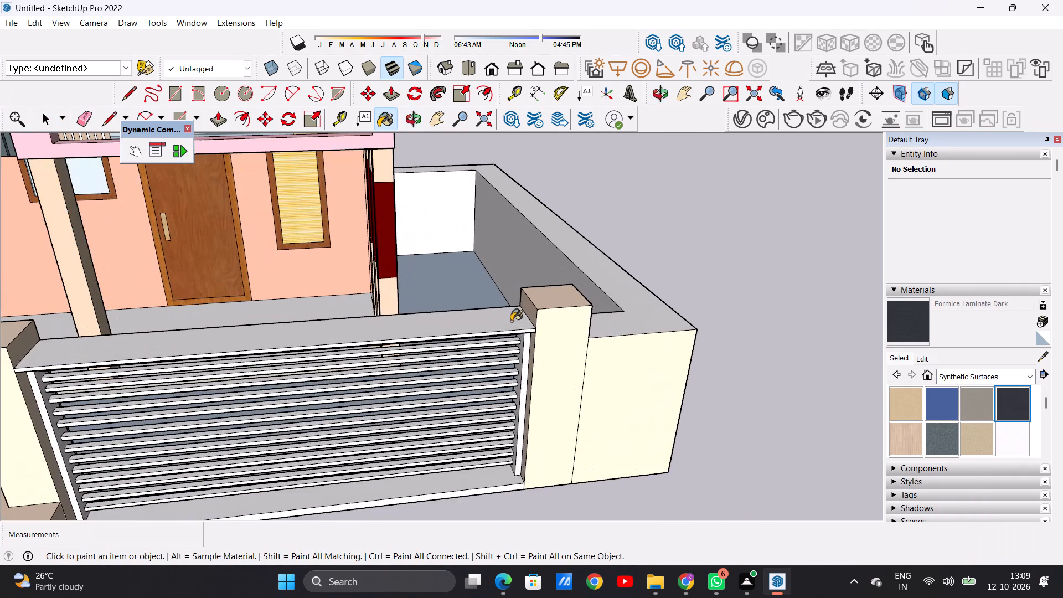
Paint the top and front faces of the gate's top rail with Color M08 from the Colors collection.
left_click(1031, 377)
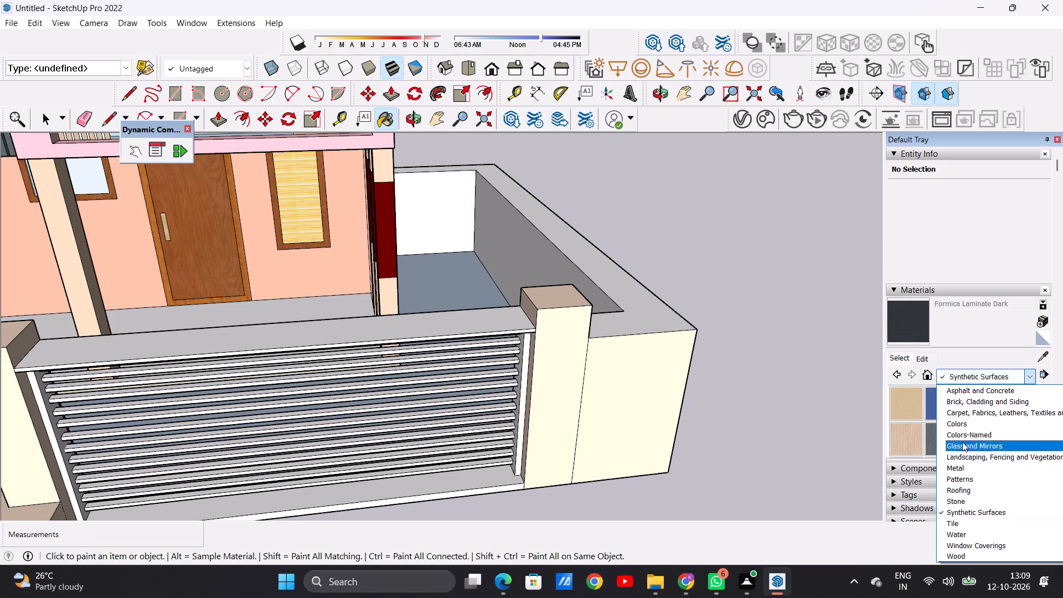
left_click(959, 422)
scroll(961, 422, "down", 8)
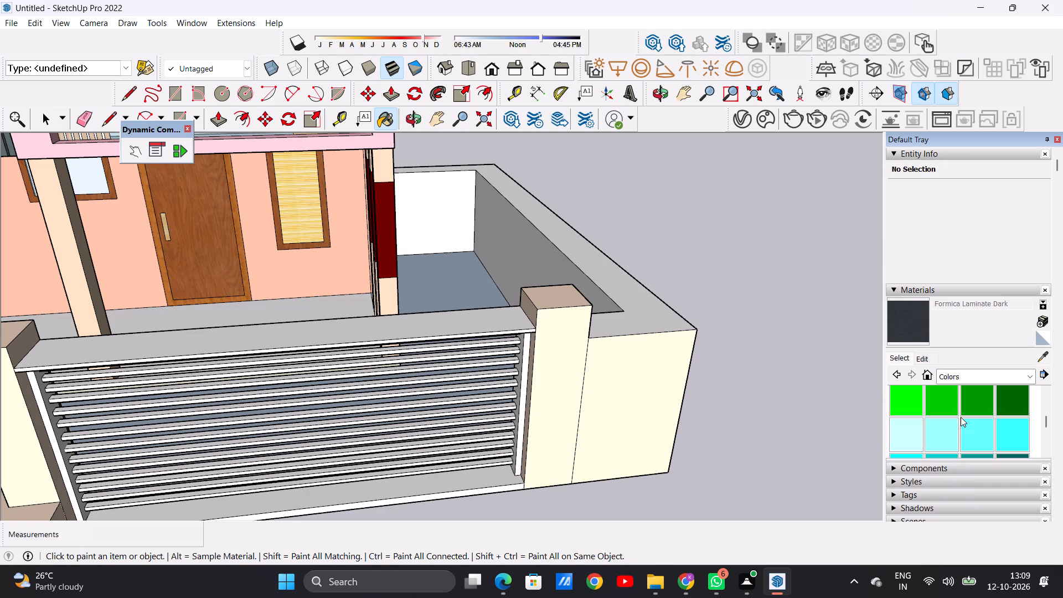
scroll(961, 417, "down", 6)
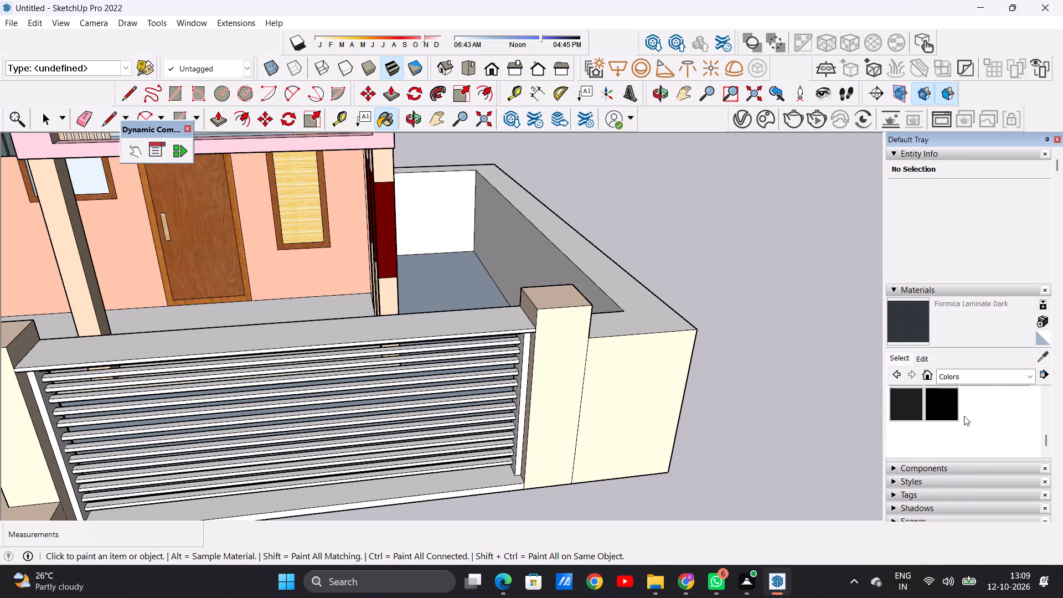
scroll(964, 416, "up", 1)
scroll(967, 416, "down", 1)
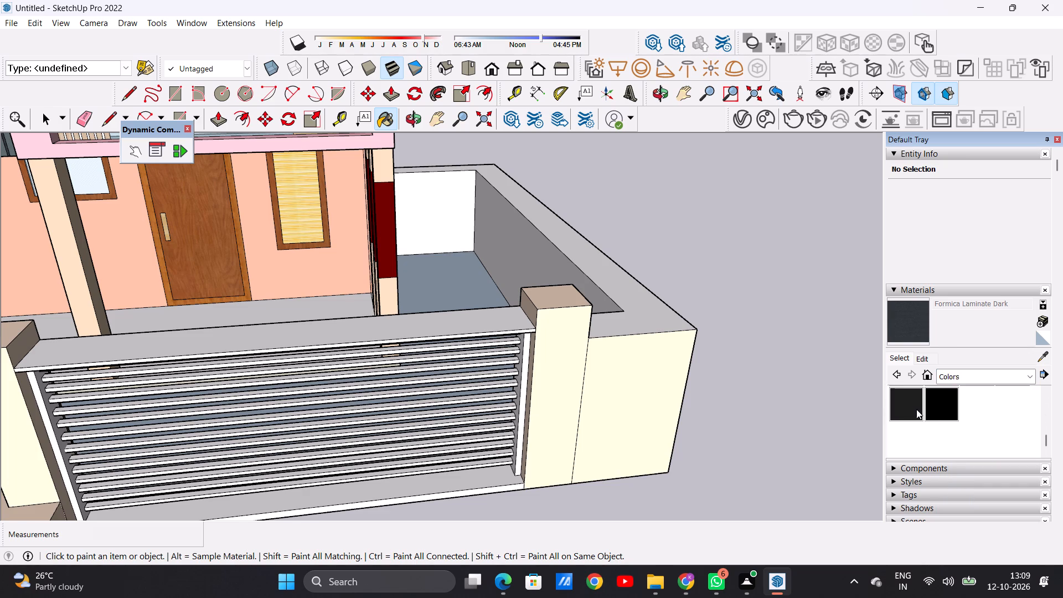
left_click(914, 408)
scroll(525, 342, "up", 7)
scroll(525, 333, "down", 1)
scroll(525, 332, "up", 4)
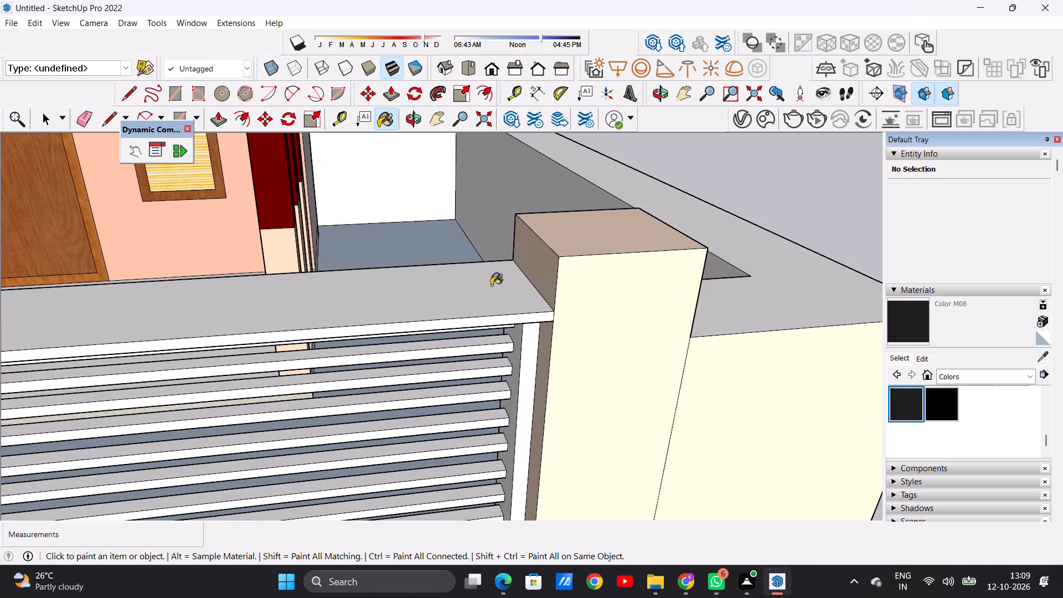
left_click(491, 285)
middle_click_drag(529, 372, 523, 311)
scroll(540, 283, "up", 1)
scroll(540, 283, "down", 1)
scroll(540, 283, "up", 2)
left_click(540, 282)
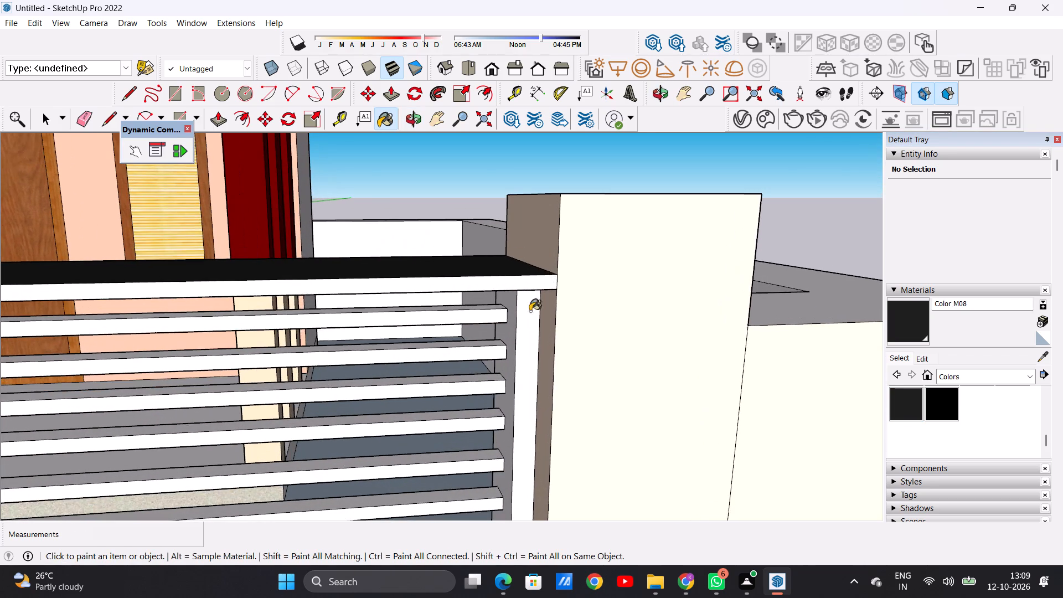
Paint the front and inner side faces of the gate's vertical post at the end-wall pillar with Color M08.
scroll(523, 334, "down", 16)
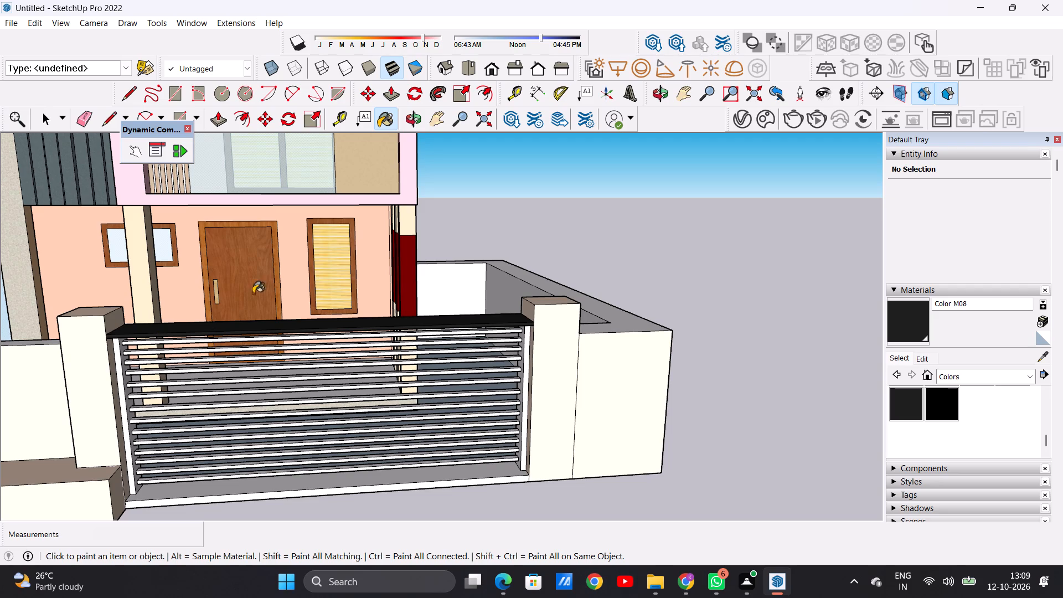
scroll(519, 342, "up", 14)
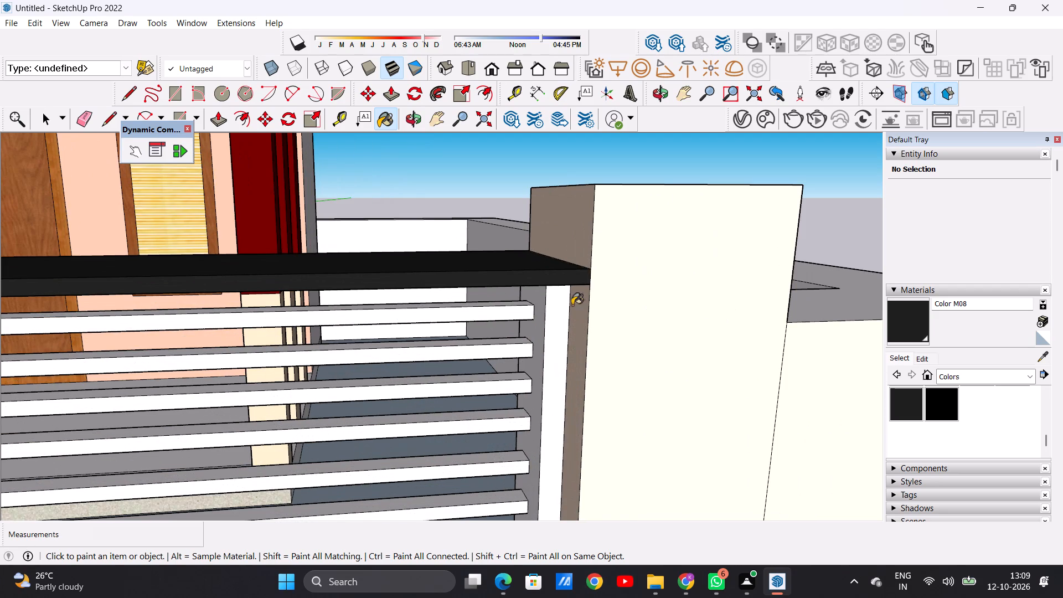
left_click(551, 322)
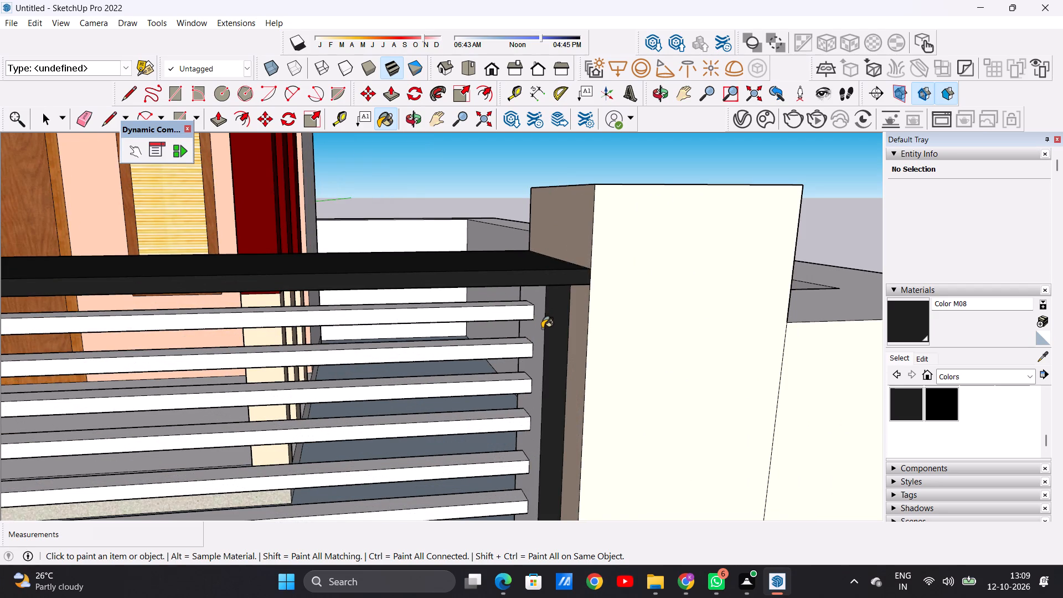
left_click(541, 331)
Paint the front and inner side faces of the gate's vertical post beside the dark-panelled wall's pillar with Color M08.
scroll(538, 326, "down", 19)
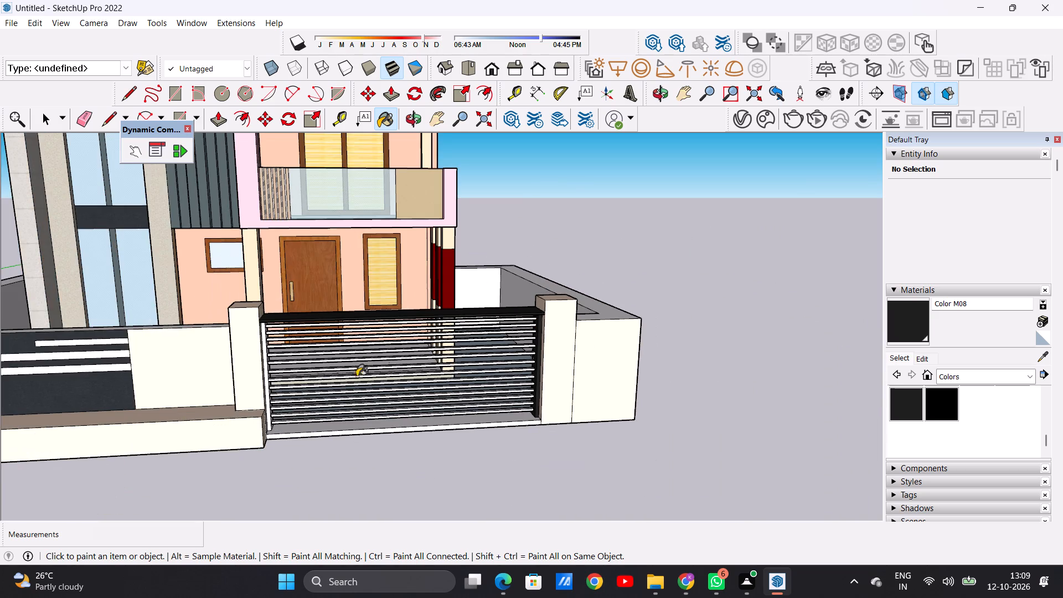
scroll(244, 369, "down", 1)
scroll(244, 368, "up", 19)
left_click(265, 332)
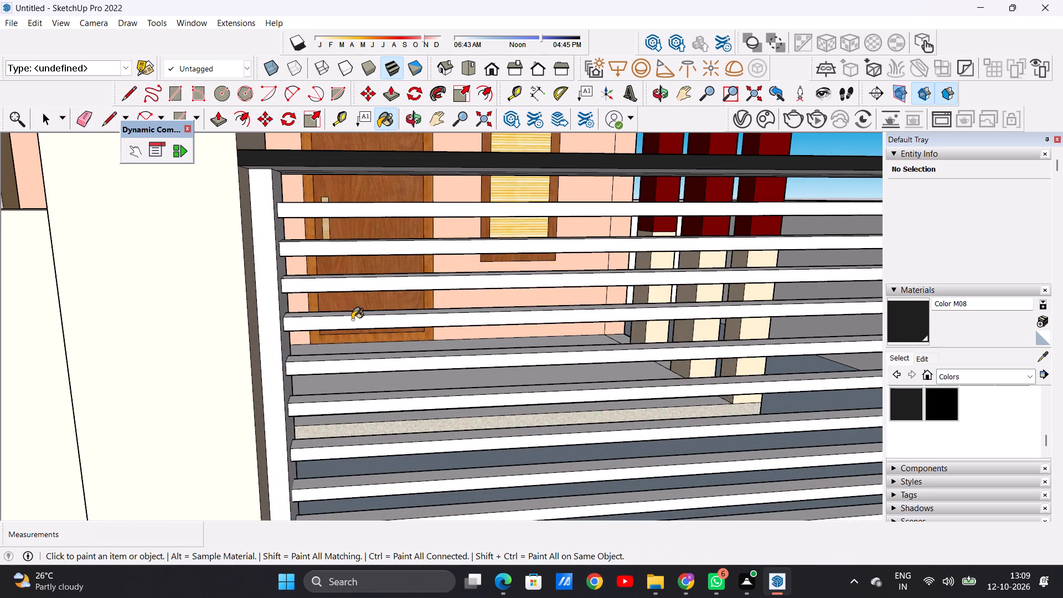
middle_click_drag(351, 320, 293, 341)
scroll(292, 313, "up", 5)
left_click(288, 312)
scroll(287, 343, "down", 6)
scroll(295, 342, "up", 1)
scroll(296, 341, "down", 6)
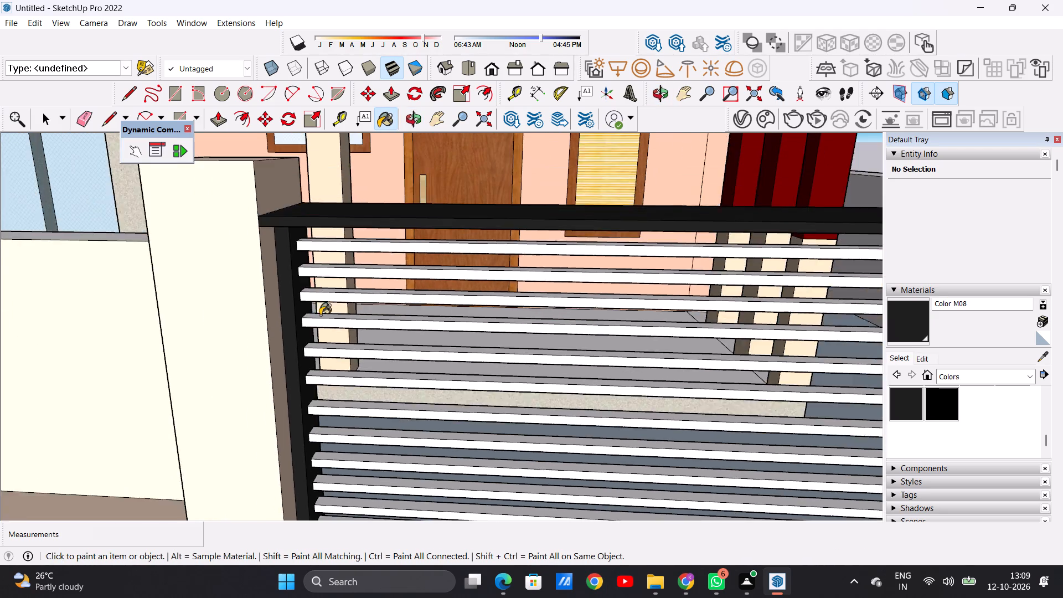
scroll(320, 315, "down", 5)
scroll(376, 471, "up", 7)
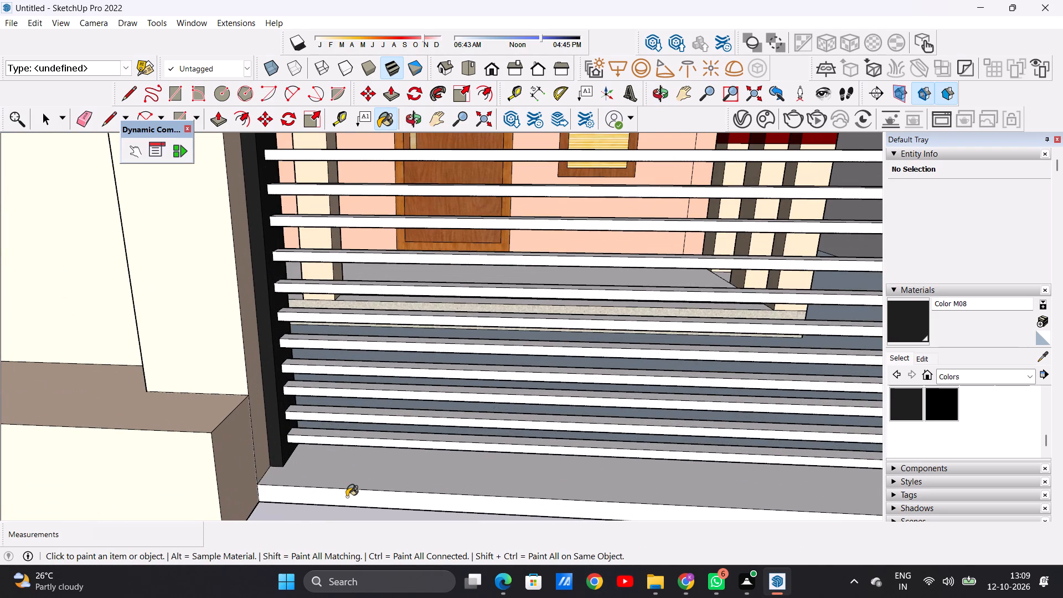
Paint the front and top faces of the gate's bottom rail with Color M08.
left_click(347, 497)
left_click(358, 475)
Paint the house-side faces of the gate's top and bottom rails with Color M08.
scroll(334, 473, "down", 17)
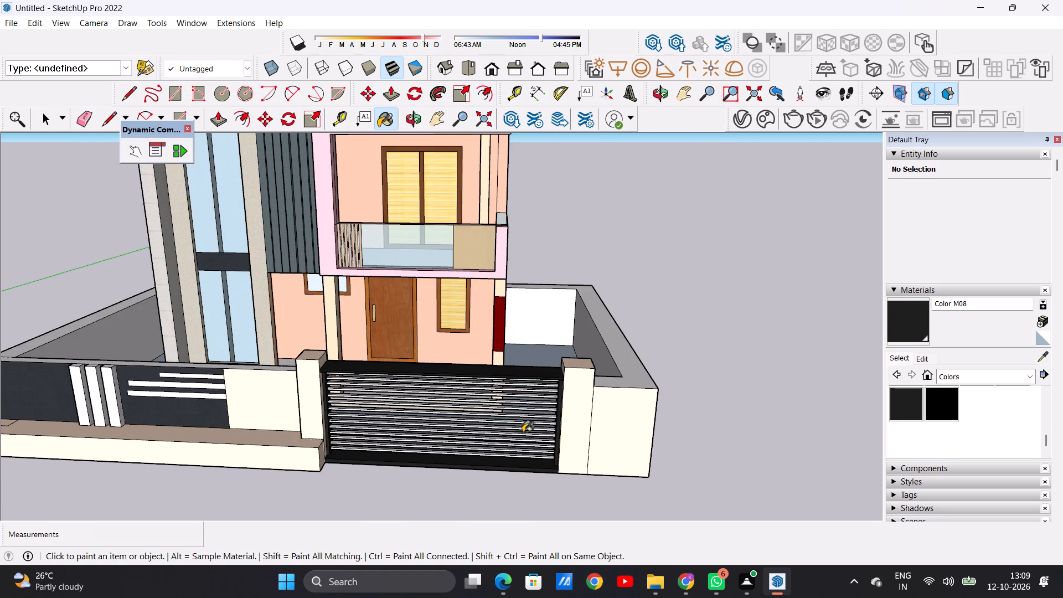
middle_click_drag(521, 433, 100, 442)
middle_click_drag(386, 358, 307, 373)
scroll(308, 357, "up", 10)
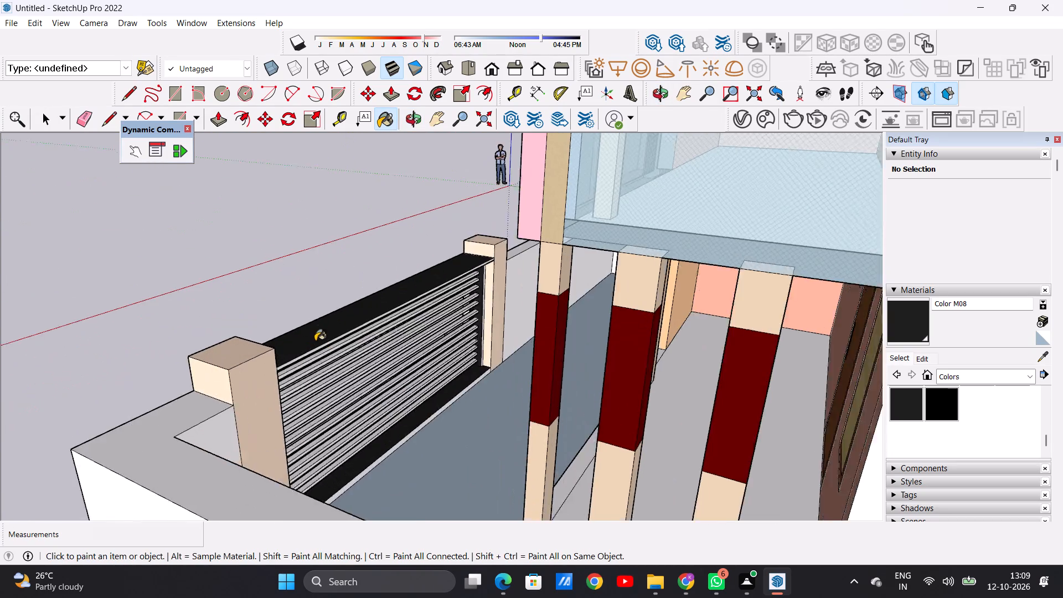
scroll(315, 341, "up", 13)
left_click(249, 400)
scroll(350, 323, "down", 4)
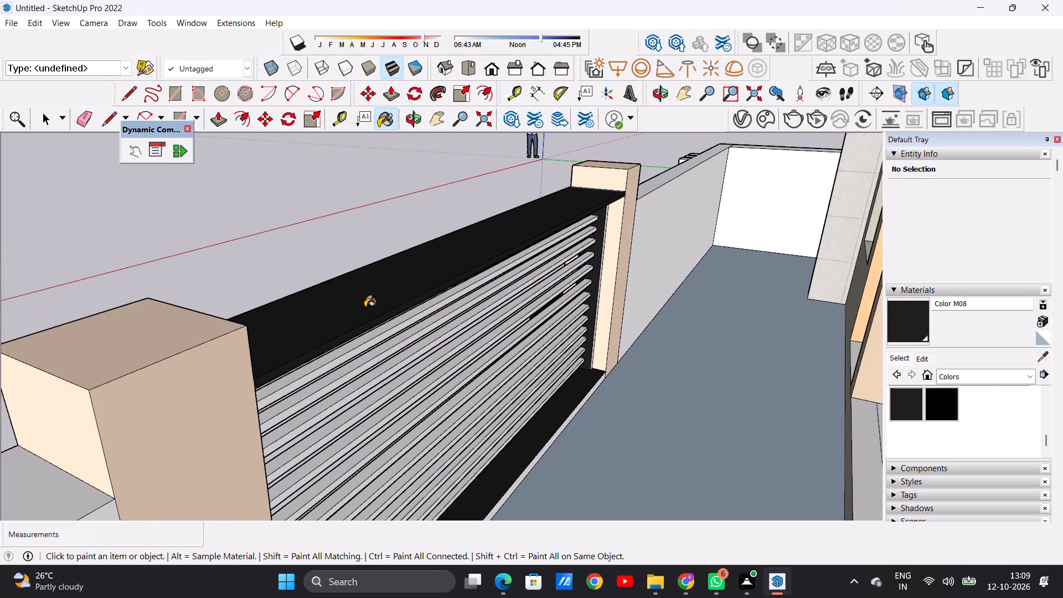
scroll(365, 307, "down", 6)
scroll(470, 459, "up", 12)
left_click(446, 465)
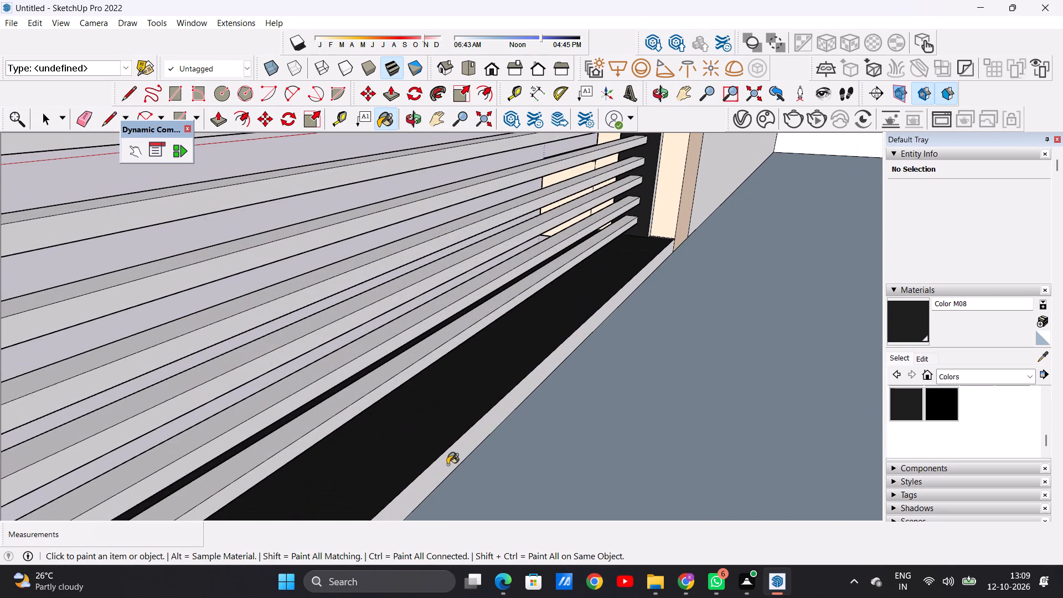
Examine the gate and its frame from the side and from the front.
scroll(463, 432, "down", 20)
scroll(463, 432, "down", 2)
middle_click_drag(413, 391, 702, 380)
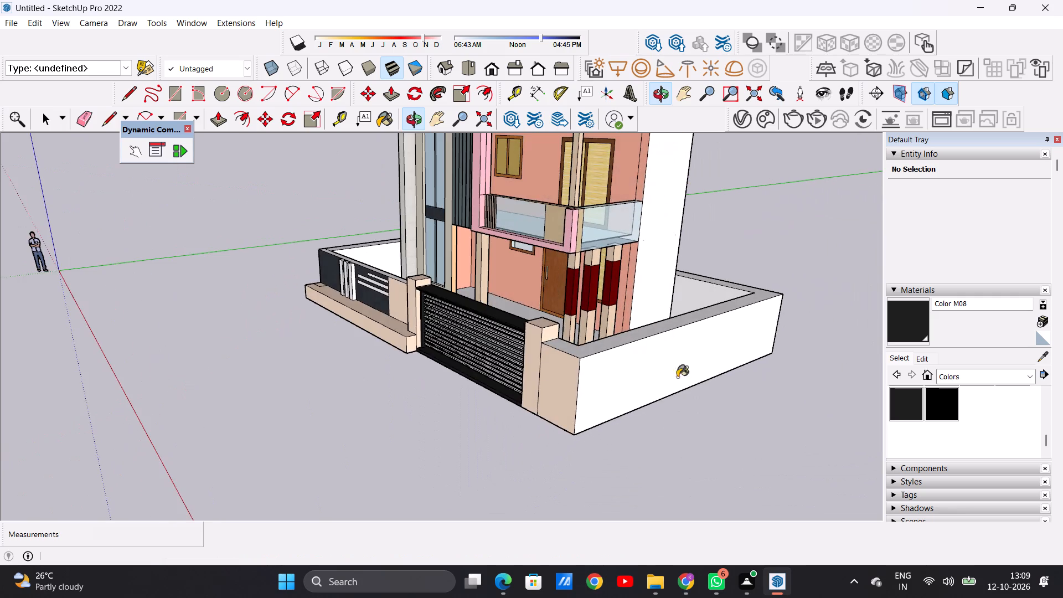
scroll(460, 347, "up", 14)
middle_click_drag(511, 322, 503, 329)
scroll(473, 322, "up", 1)
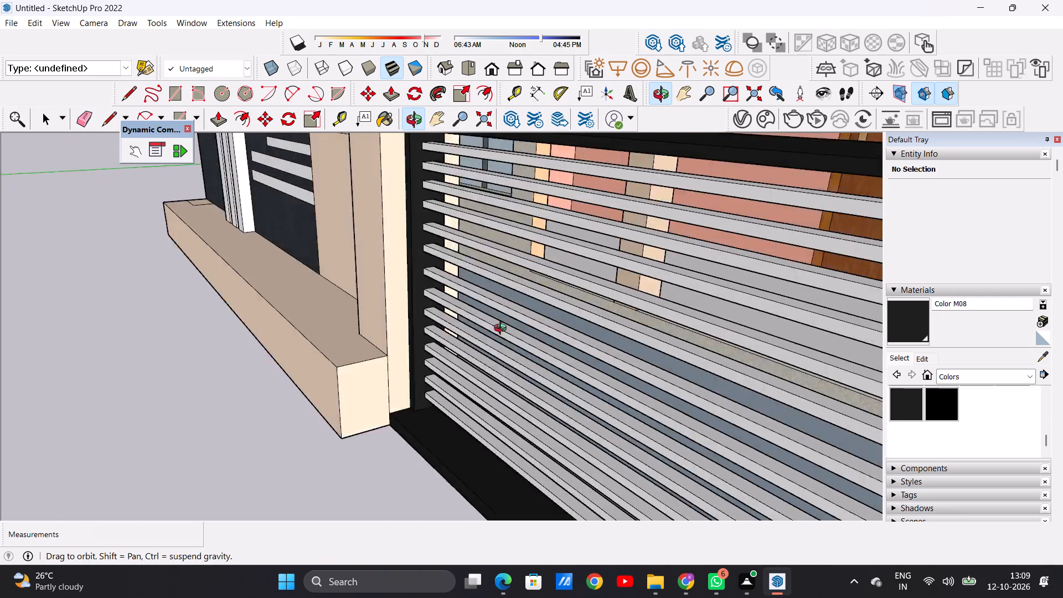
middle_click_drag(503, 329, 687, 292)
scroll(516, 390, "down", 17)
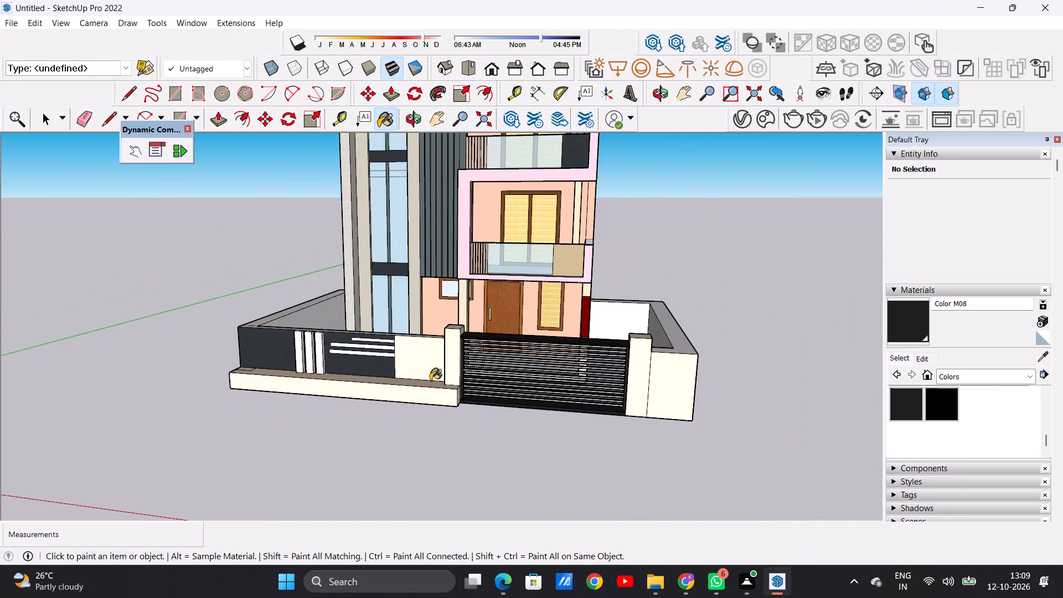
scroll(581, 380, "up", 8)
key("space")
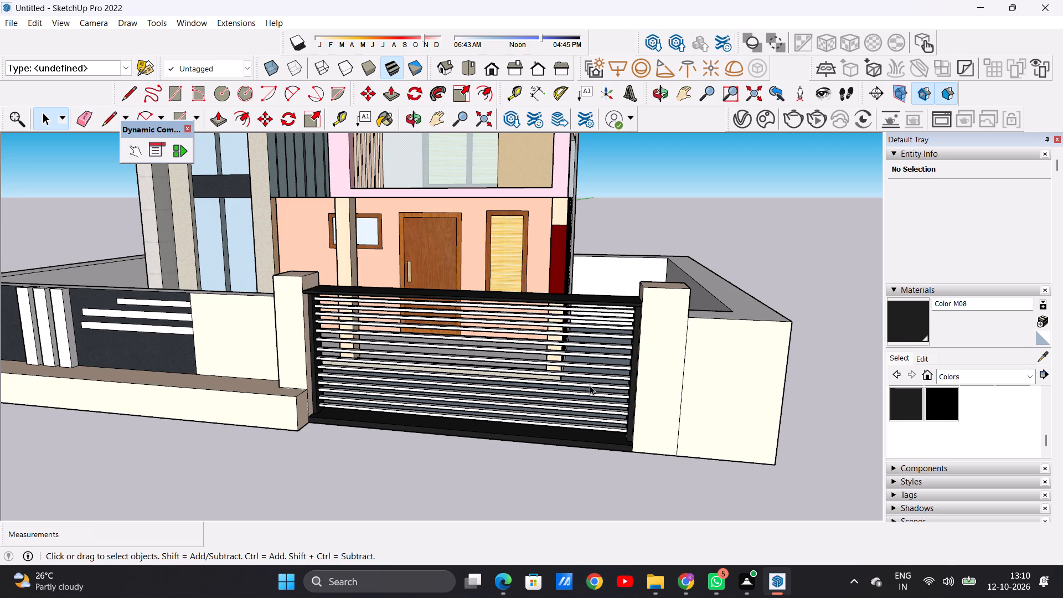
Paint the front and top faces of the gate's uppermost slat with Formica Laminate Dark from Synthetic Surfaces.
scroll(592, 302, "up", 5)
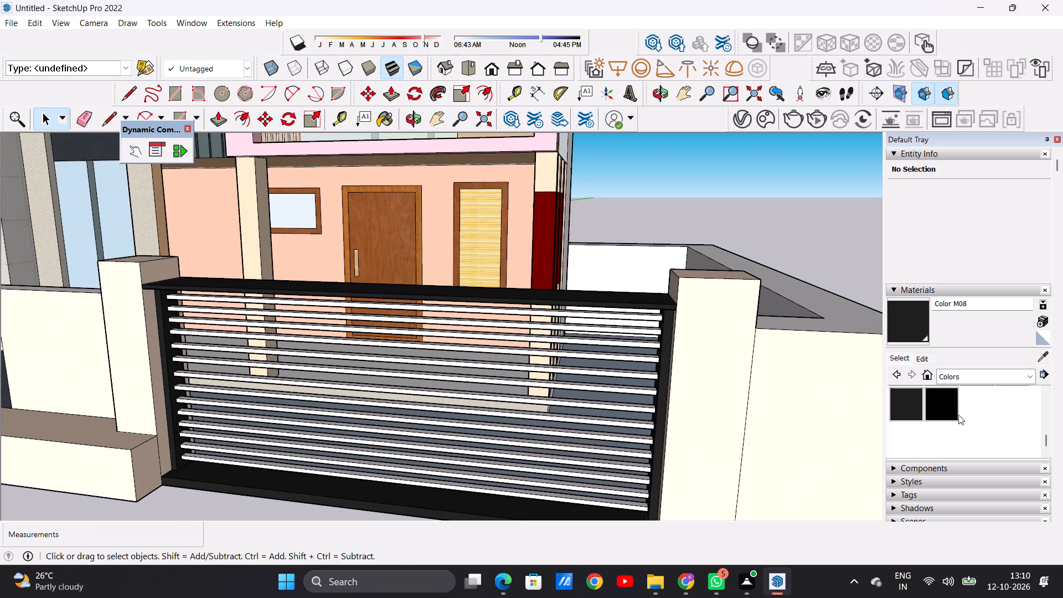
left_click(1027, 377)
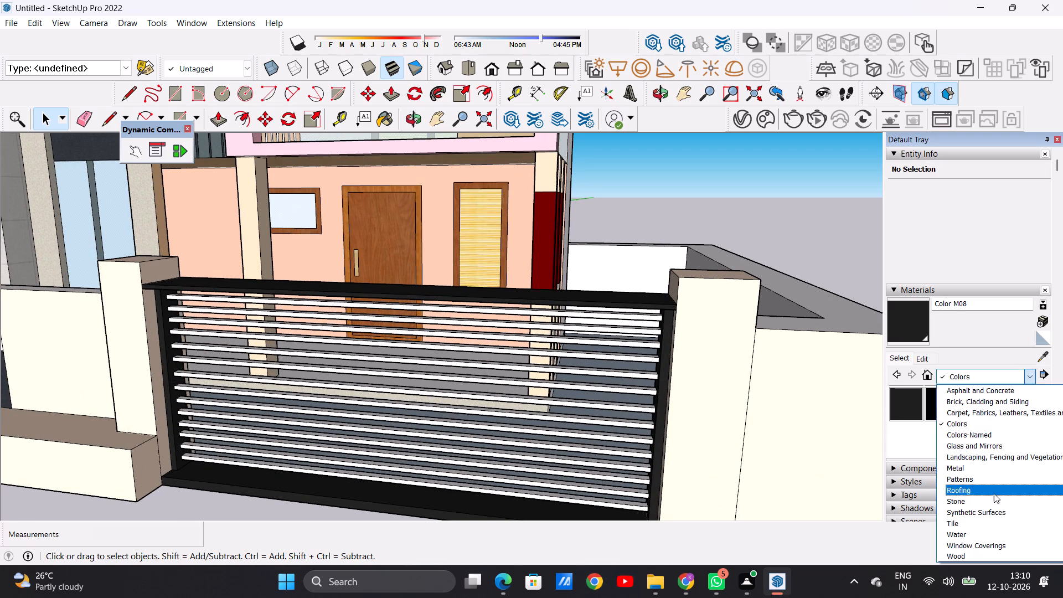
left_click(990, 509)
left_click(1017, 406)
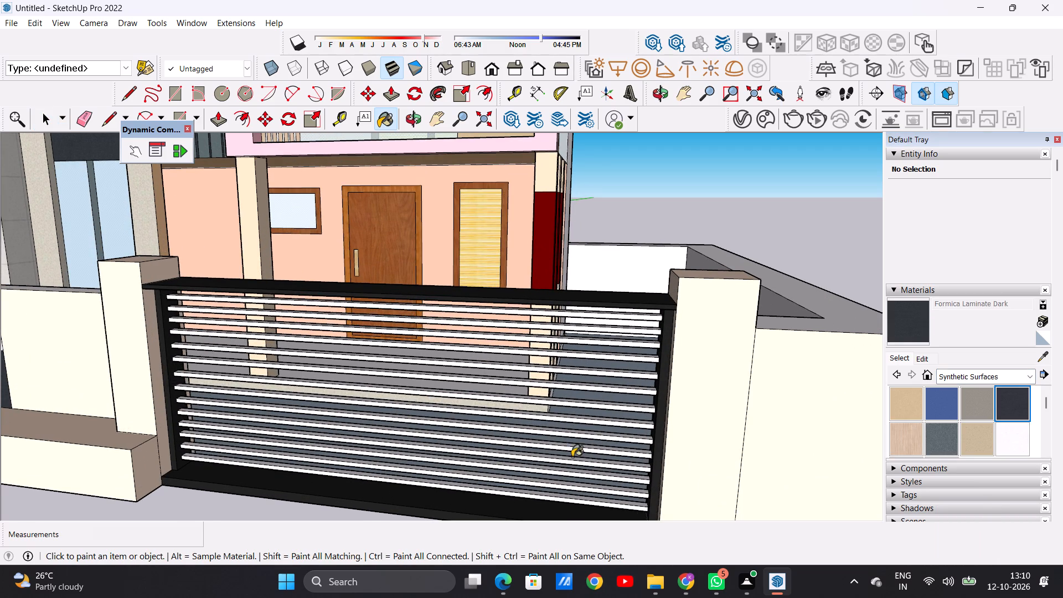
scroll(579, 465, "down", 3)
scroll(624, 341, "up", 11)
middle_click_drag(632, 425, 660, 375)
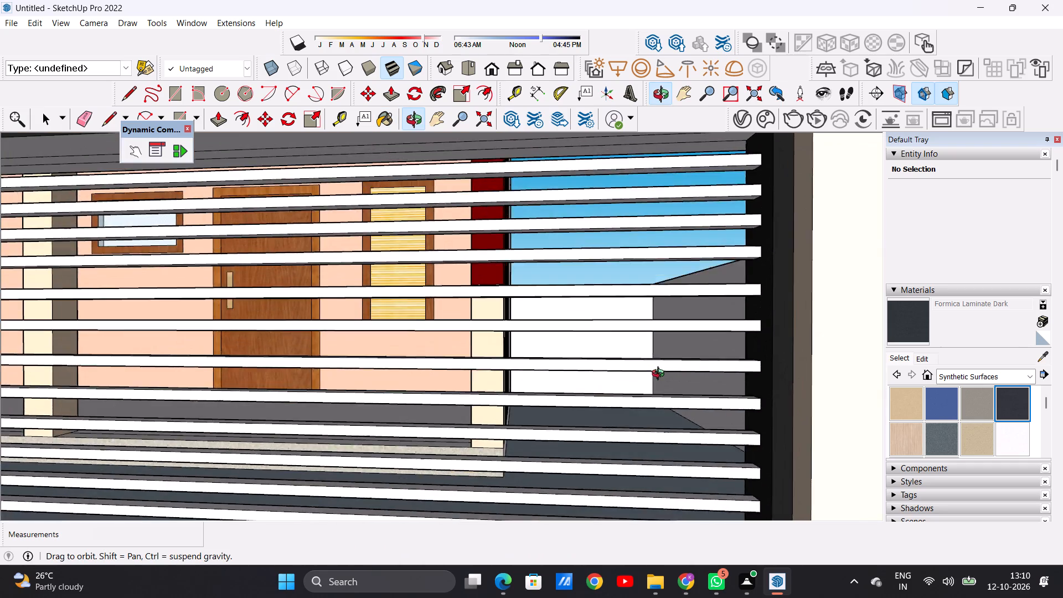
middle_click_drag(660, 375, 659, 411)
scroll(729, 294, "up", 6)
left_click(724, 287)
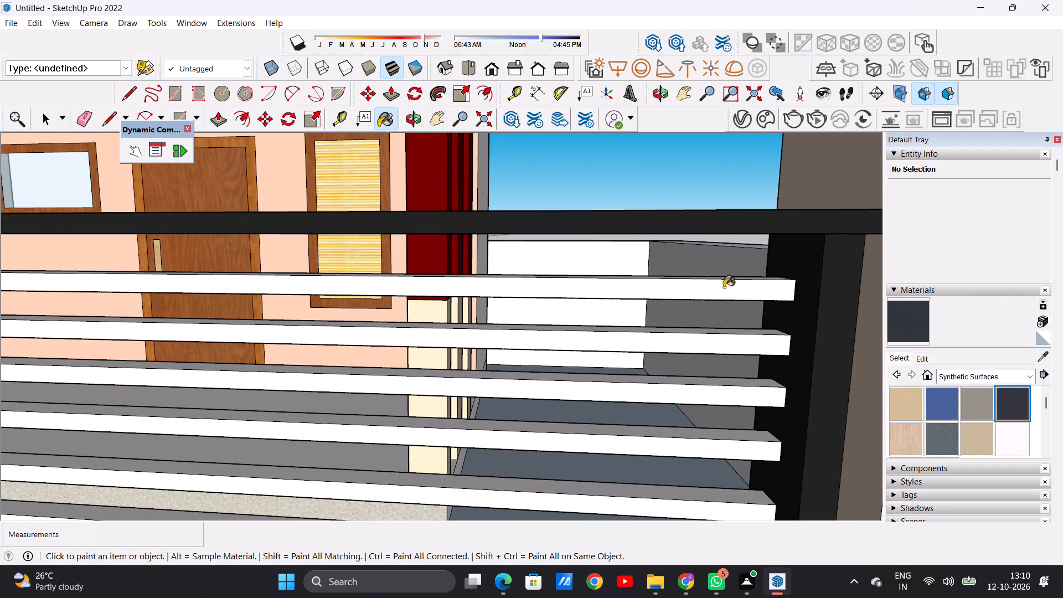
middle_click_drag(722, 317, 730, 331)
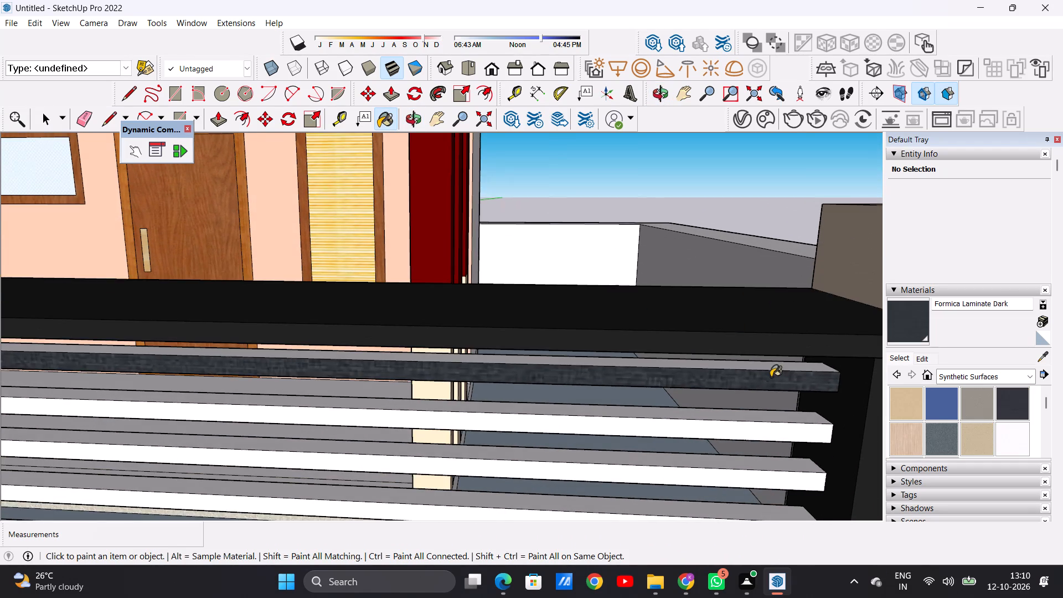
scroll(771, 377, "up", 12)
left_click(775, 364)
Paint the front and top faces of the gate's second slat from the top with Formica Laminate Dark.
scroll(691, 350, "down", 13)
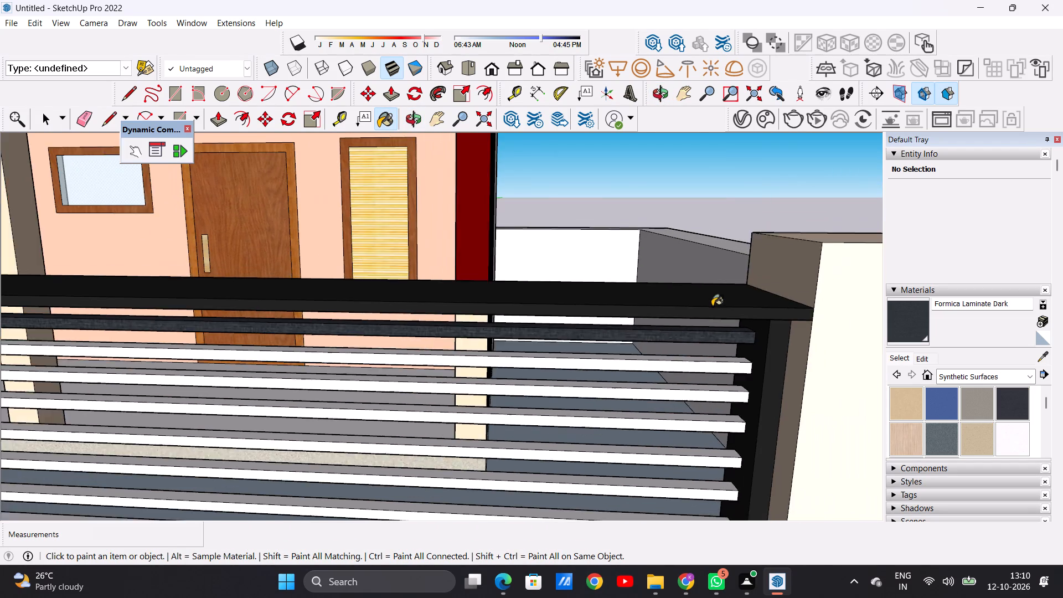
scroll(712, 306, "down", 5)
scroll(727, 351, "up", 20)
scroll(727, 351, "up", 1)
left_click(737, 352)
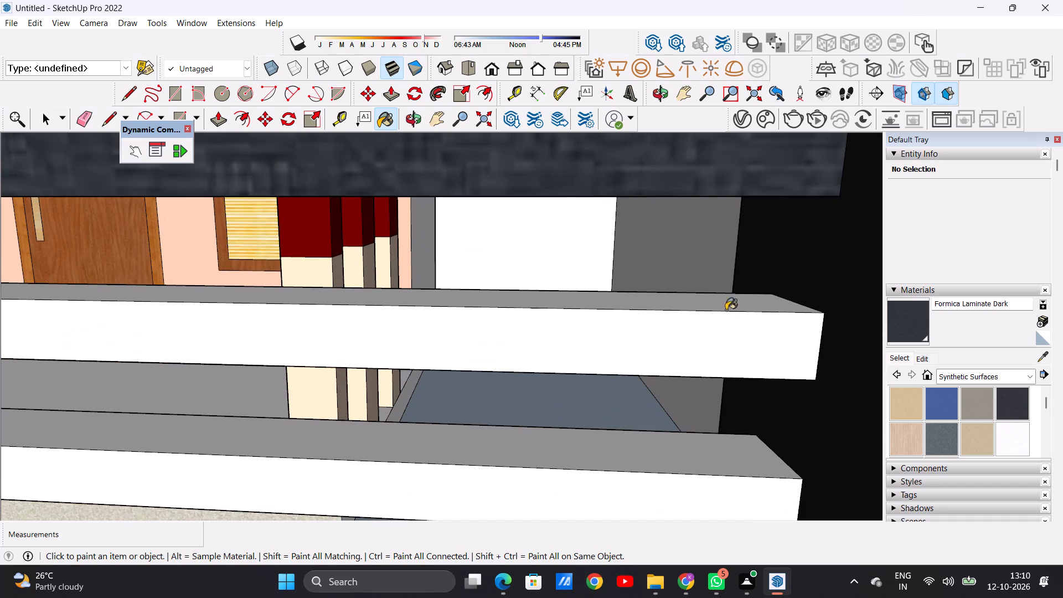
left_click(720, 305)
Paint the front and top faces of the gate's third and fourth slats from the top with Formica Laminate Dark.
scroll(734, 351, "down", 20)
scroll(734, 351, "down", 2)
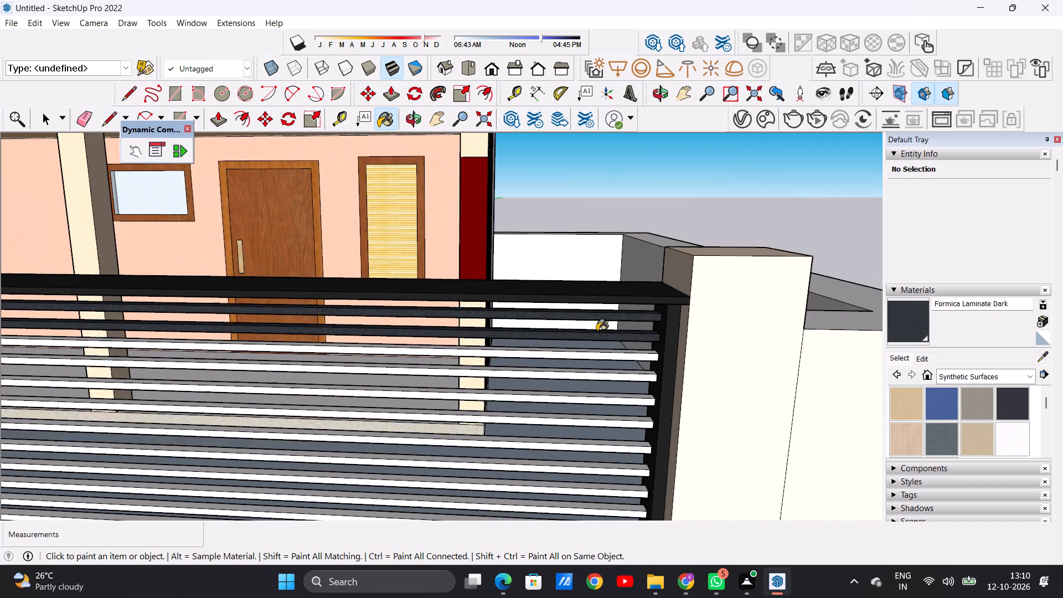
scroll(597, 331, "down", 6)
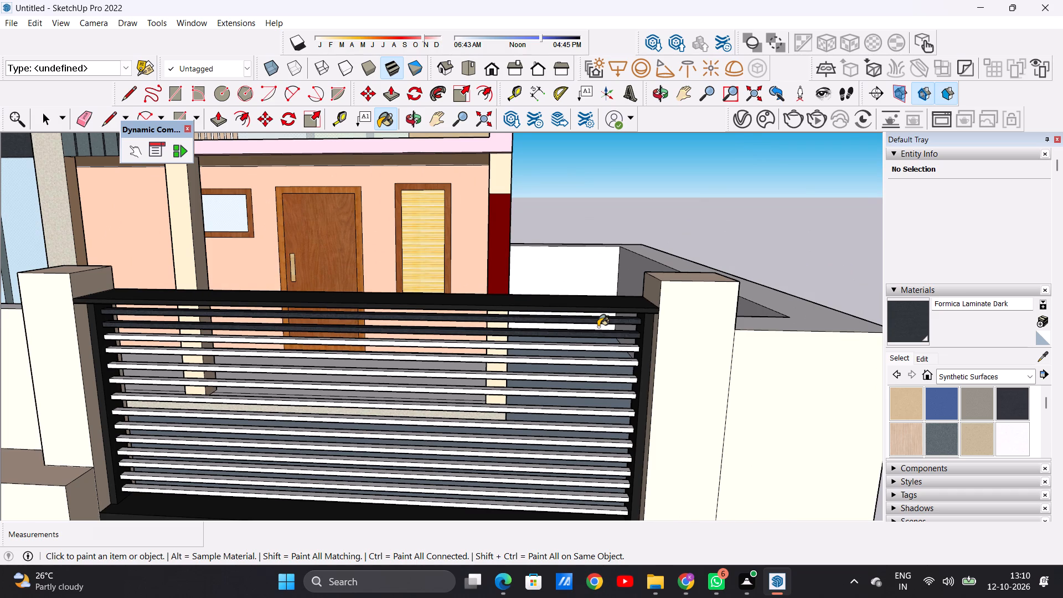
scroll(597, 375, "up", 6)
scroll(606, 361, "down", 1)
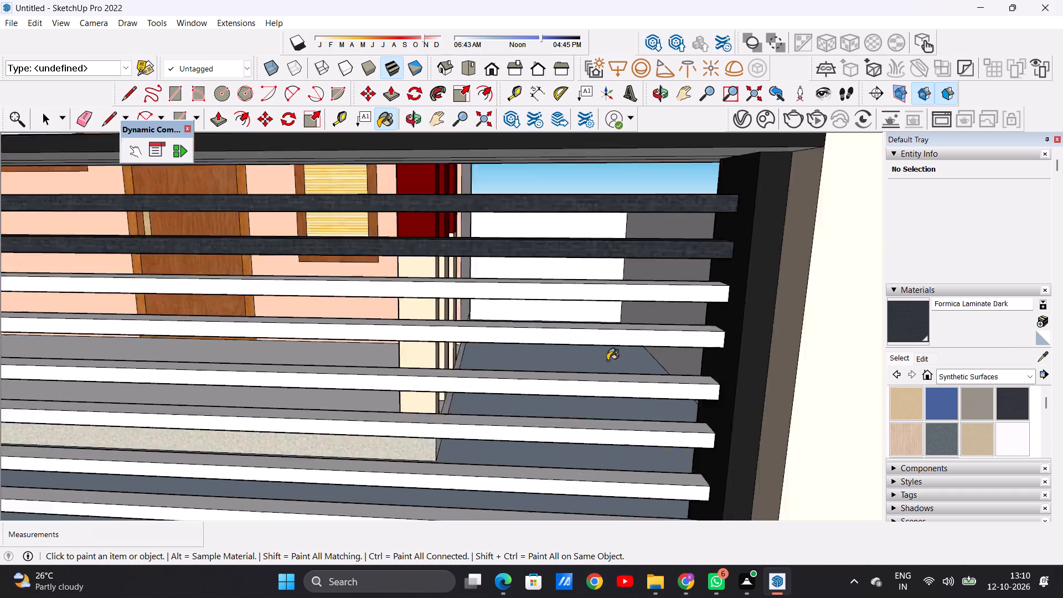
left_click(678, 291)
middle_click_drag(673, 290, 683, 309)
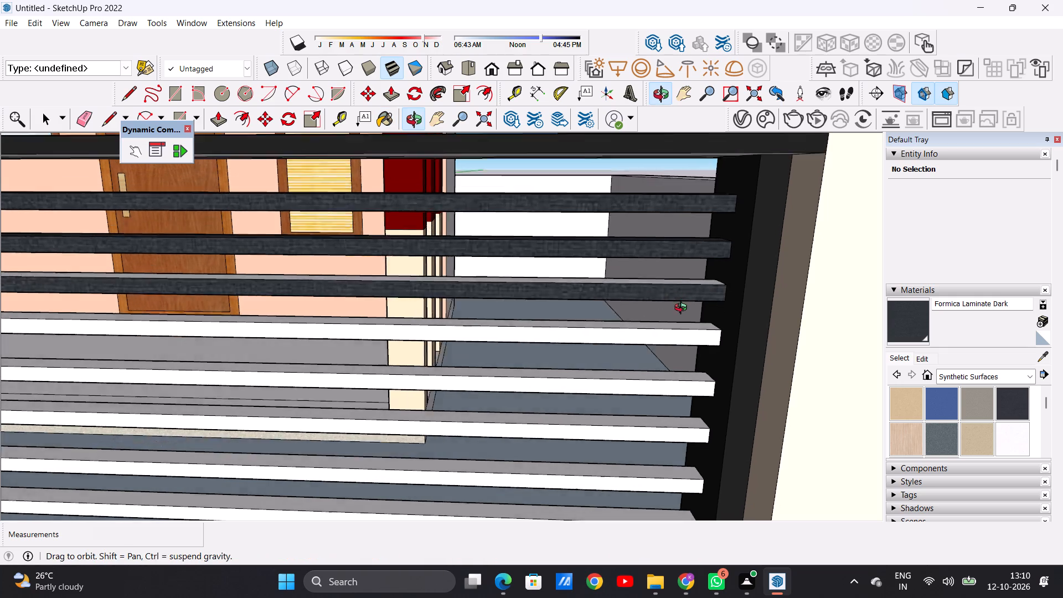
middle_click_drag(683, 309, 684, 310)
scroll(694, 282, "up", 5)
left_click(700, 280)
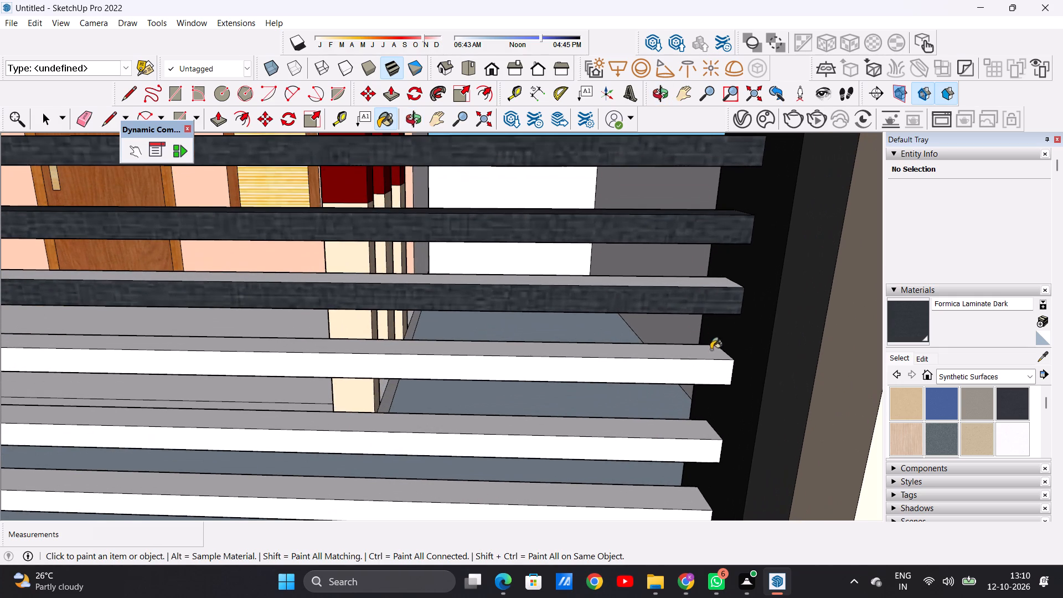
left_click(706, 374)
left_click(696, 353)
Paint the front and top faces of the gate's fifth and sixth slats from the top with Formica Laminate Dark.
scroll(681, 277, "down", 2)
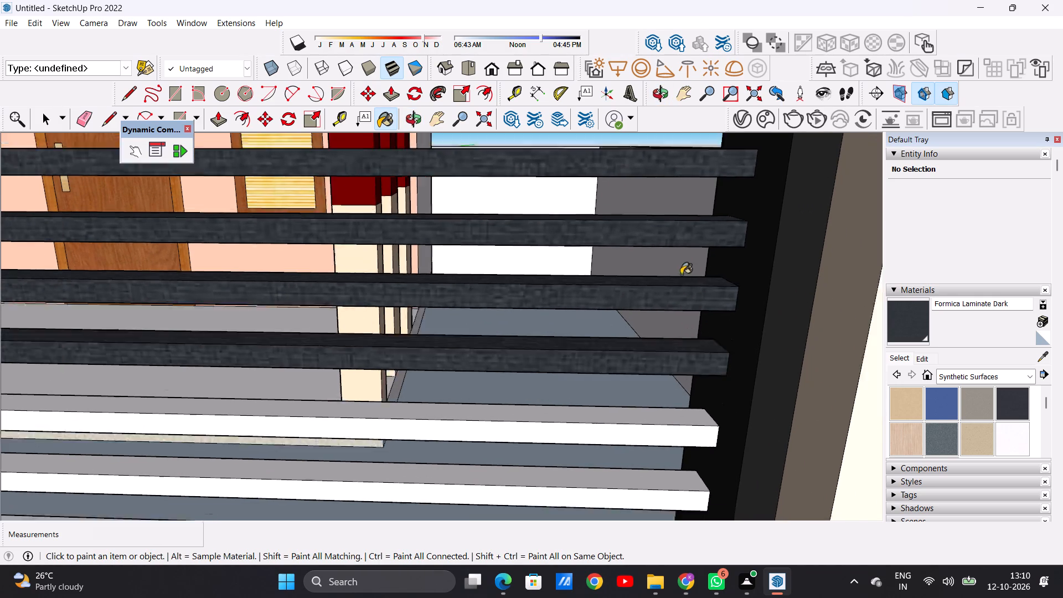
scroll(681, 275, "down", 7)
scroll(678, 312, "up", 8)
scroll(680, 269, "up", 14)
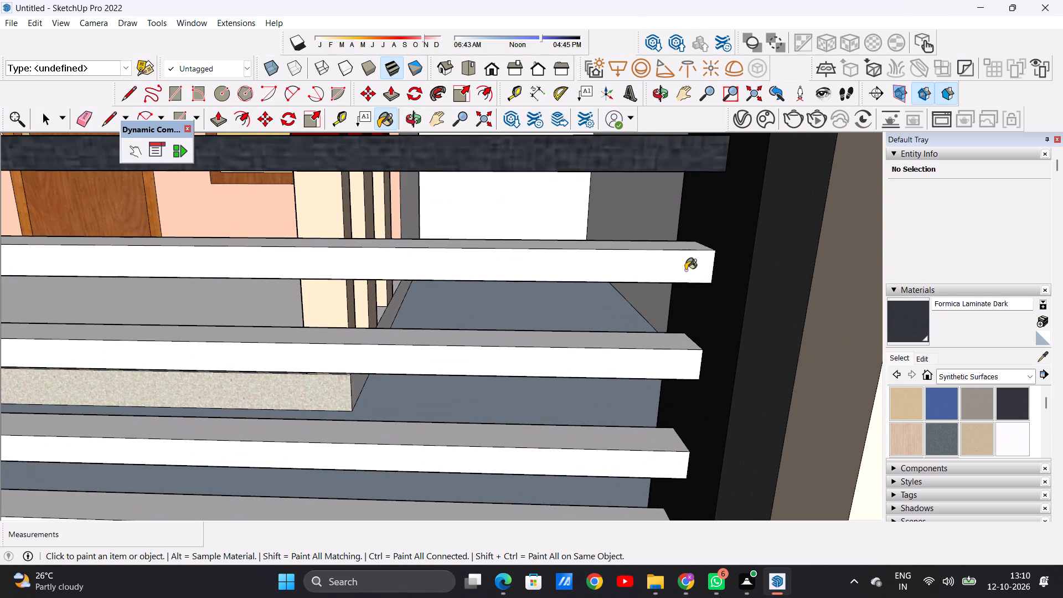
left_click(685, 270)
left_click(673, 250)
scroll(668, 245, "up", 4)
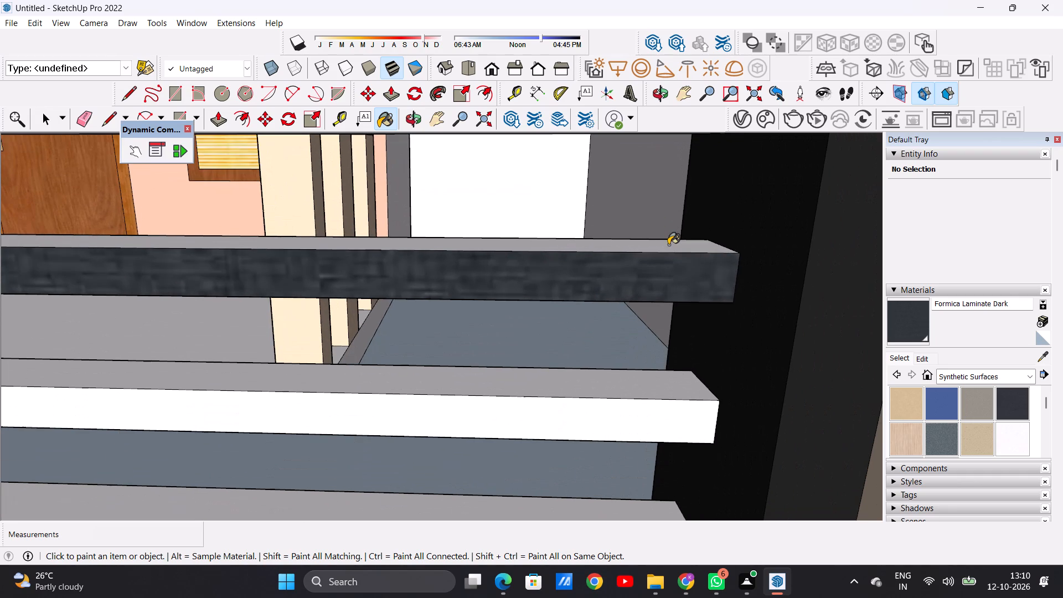
left_click(668, 245)
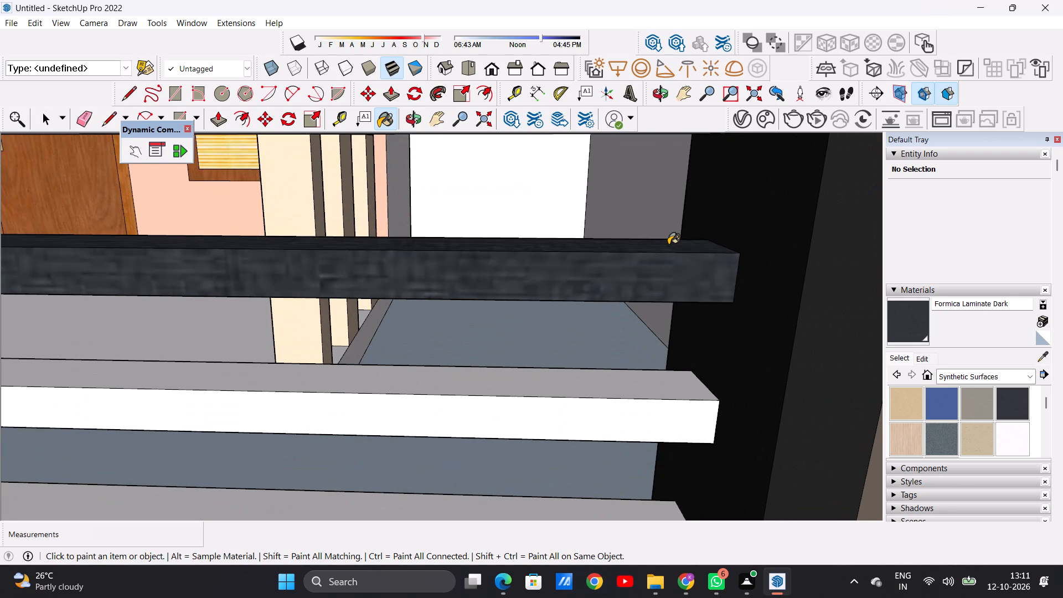
left_click(660, 414)
left_click(654, 385)
Paint the front and top faces of the gate's seventh and eighth slats from the top with Formica Laminate Dark.
scroll(637, 328, "down", 10)
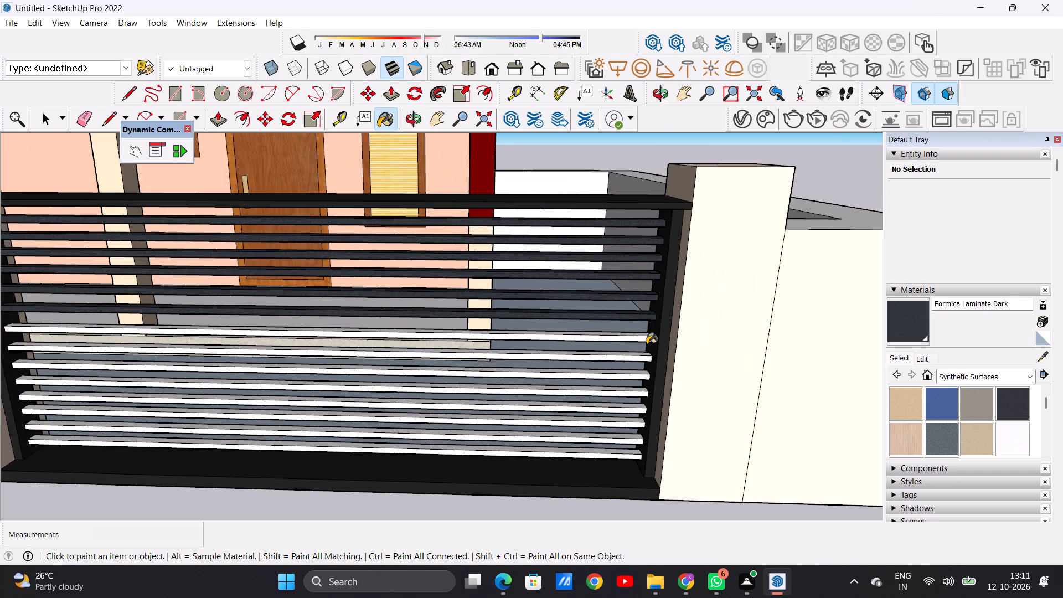
scroll(647, 348, "up", 19)
left_click(644, 327)
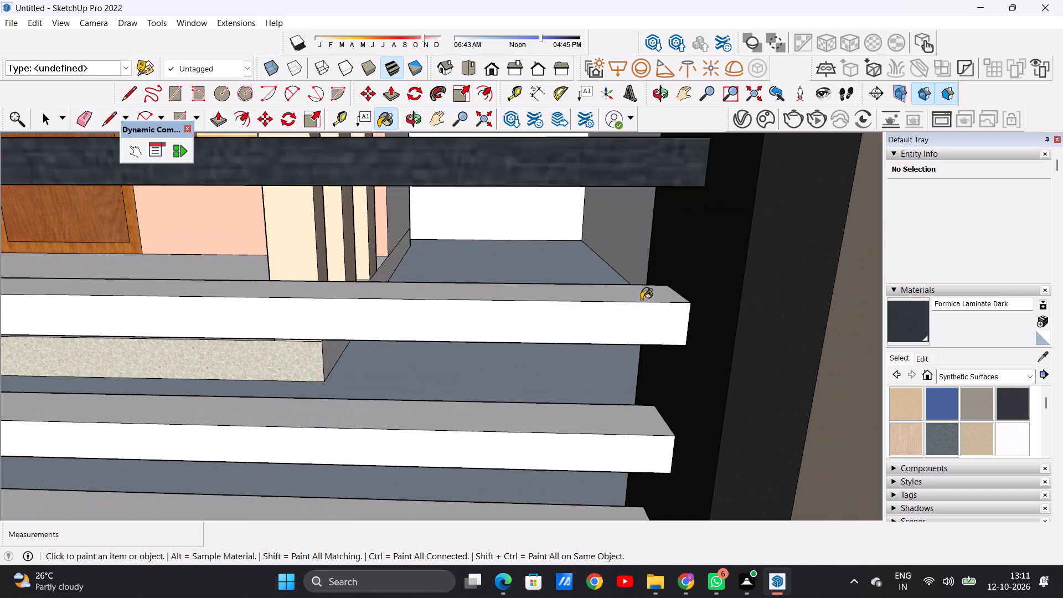
left_click(641, 299)
scroll(636, 313, "down", 9)
scroll(639, 368, "down", 1)
scroll(639, 369, "up", 14)
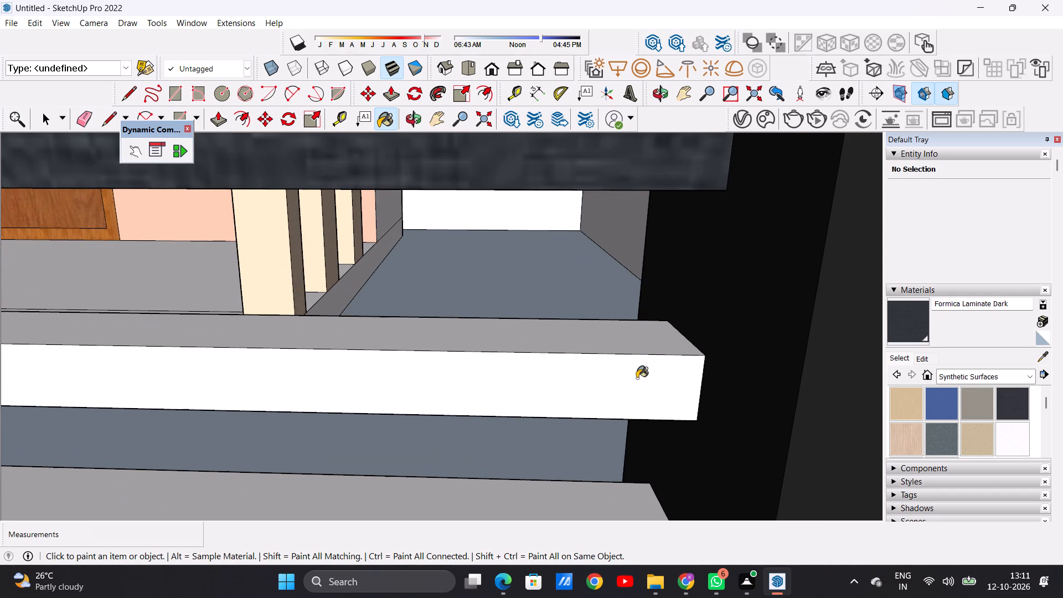
left_click(637, 378)
left_click(630, 337)
Paint the front and top faces of the gate's ninth and tenth slats from the top with Formica Laminate Dark.
scroll(633, 357, "down", 9)
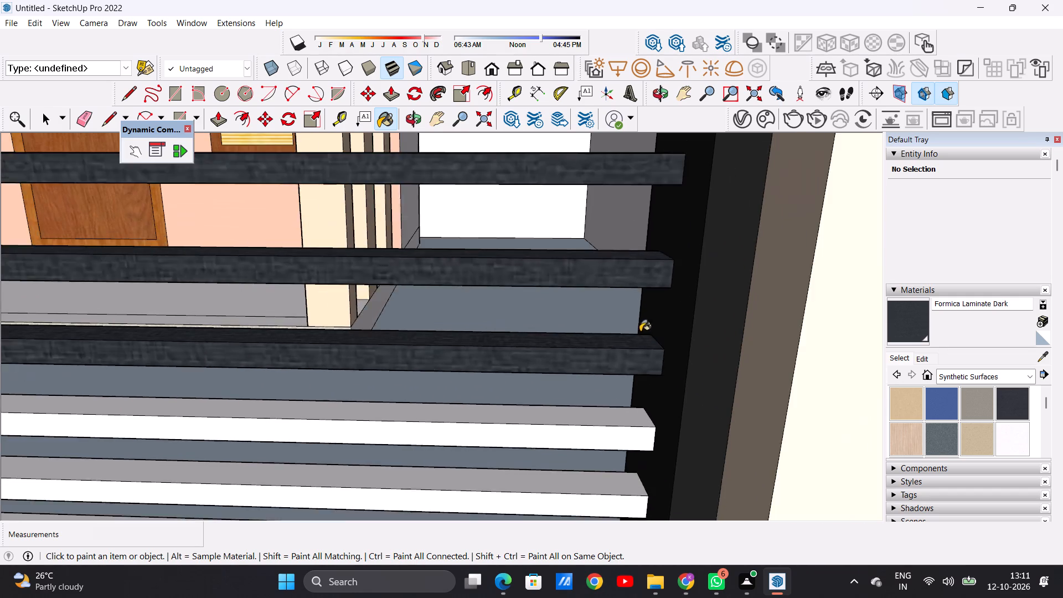
scroll(640, 332, "down", 17)
scroll(631, 345, "up", 7)
scroll(631, 345, "down", 1)
scroll(633, 337, "up", 8)
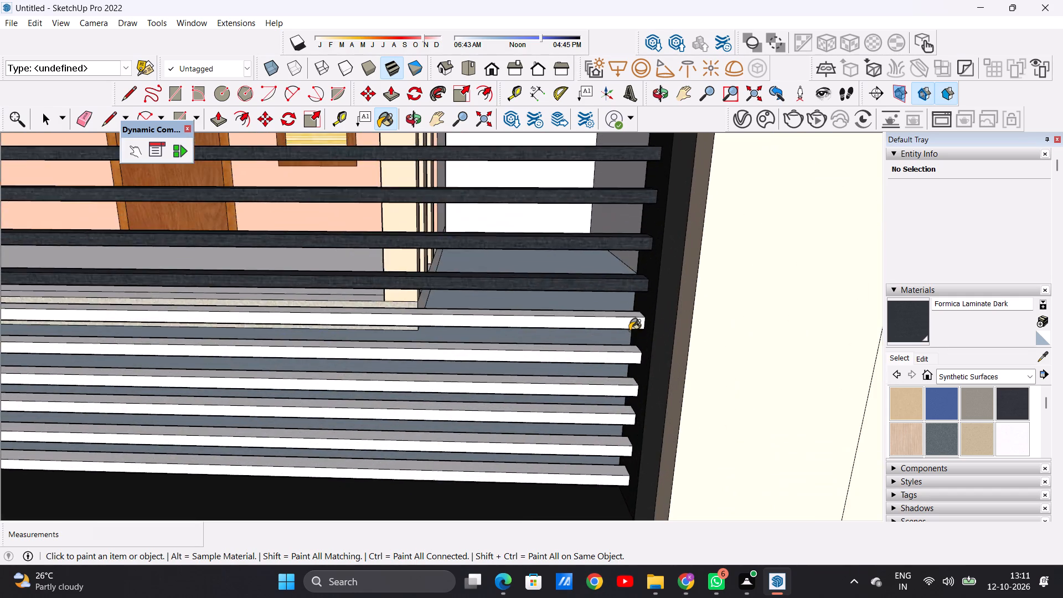
scroll(628, 326, "up", 17)
left_click(618, 308)
left_click(620, 274)
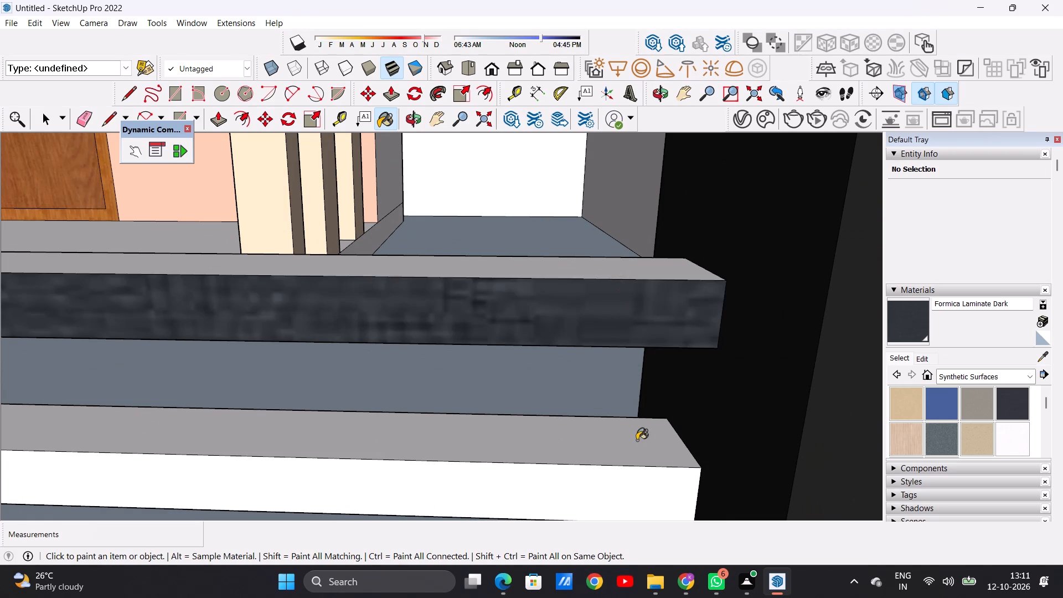
left_click(627, 475)
left_click(618, 439)
Paint the front and top faces of the gate's eleventh and twelfth slats from the top with Formica Laminate Dark.
scroll(621, 421, "down", 11)
scroll(627, 409, "down", 11)
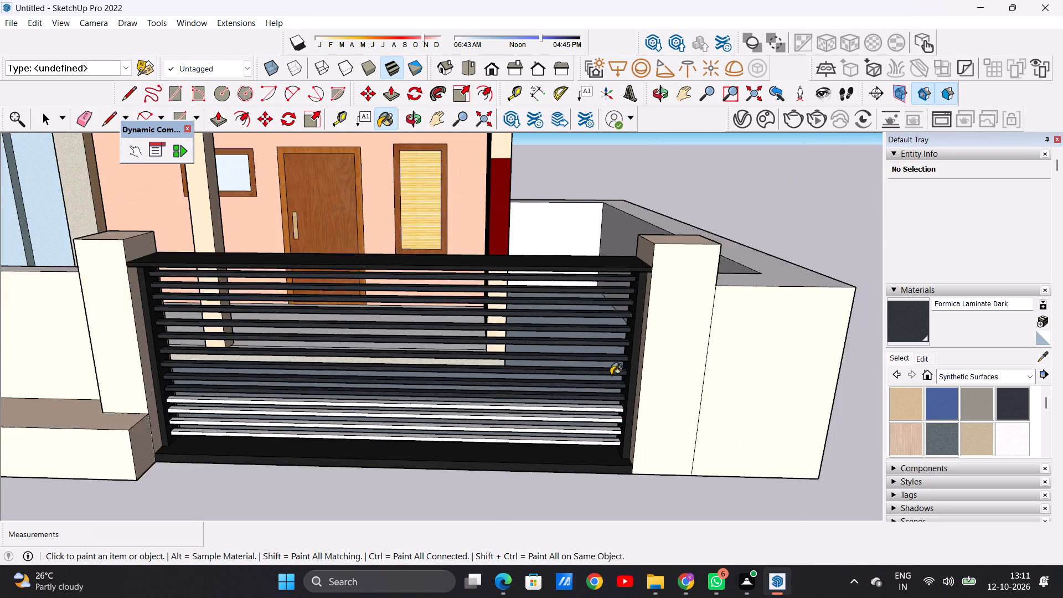
scroll(611, 375, "down", 8)
scroll(615, 410, "up", 16)
scroll(618, 380, "down", 1)
scroll(618, 379, "up", 10)
scroll(627, 370, "down", 1)
scroll(627, 370, "up", 4)
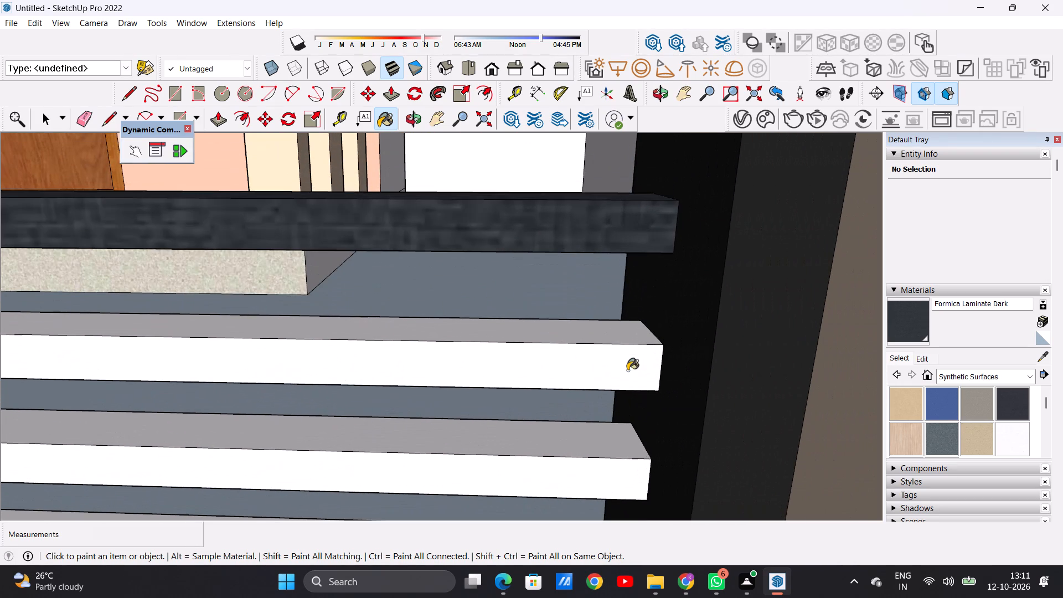
left_click(626, 369)
left_click(611, 339)
scroll(633, 359, "down", 12)
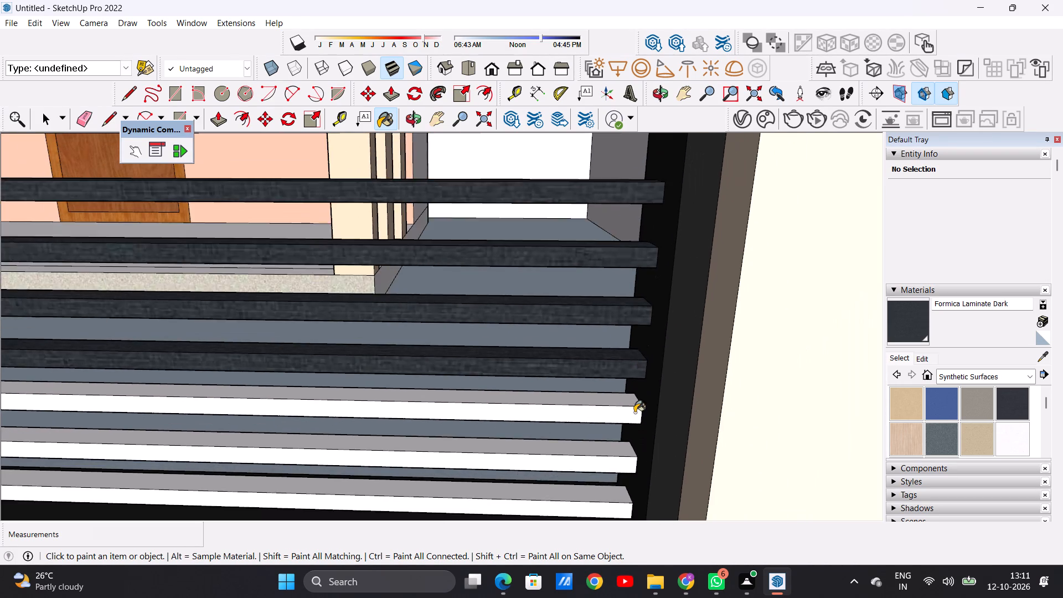
scroll(634, 412, "up", 16)
left_click(626, 413)
left_click(613, 371)
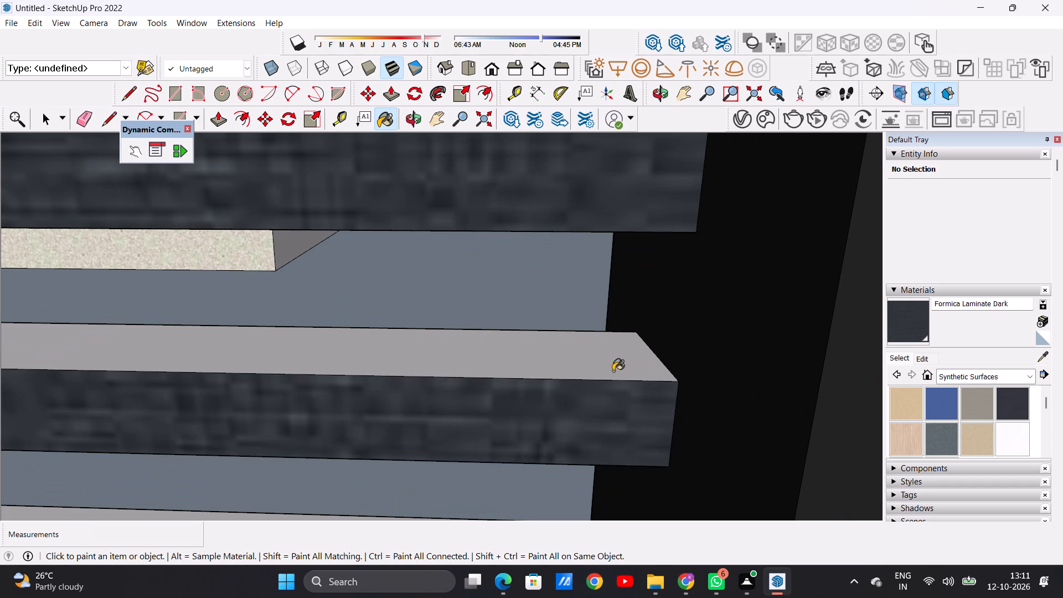
Paint the front and top faces of the gate's two lowest slats with Formica Laminate Dark.
scroll(613, 371, "down", 1)
scroll(613, 371, "up", 1)
scroll(613, 371, "down", 20)
scroll(613, 371, "down", 1)
scroll(610, 383, "up", 8)
scroll(611, 389, "down", 1)
scroll(611, 389, "up", 2)
scroll(611, 389, "down", 2)
scroll(611, 389, "up", 7)
left_click(608, 381)
left_click(600, 341)
scroll(600, 343, "down", 13)
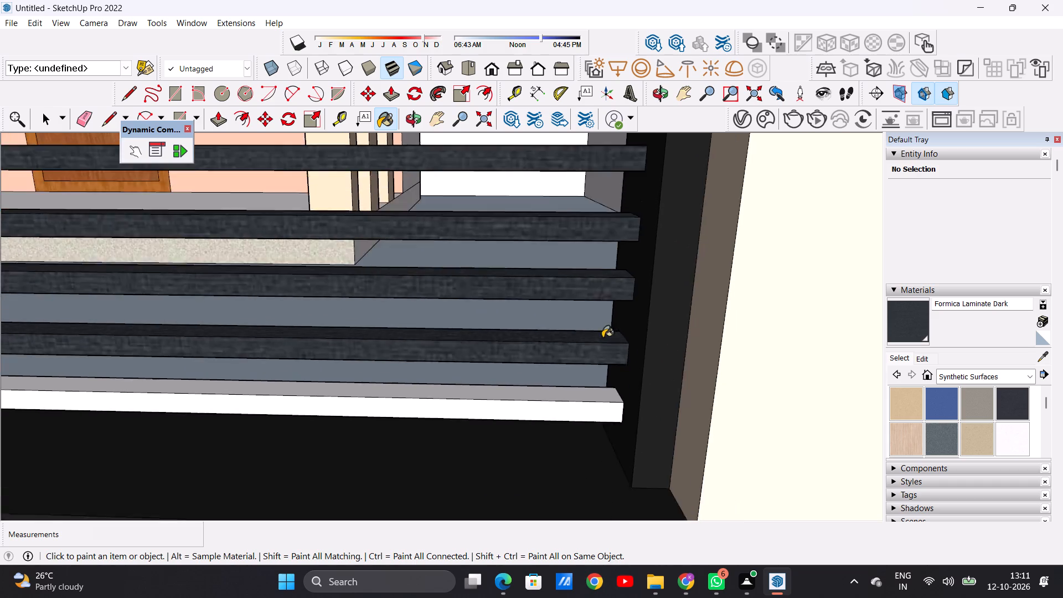
scroll(602, 338, "down", 3)
scroll(596, 395, "up", 20)
scroll(596, 395, "up", 4)
left_click(608, 389)
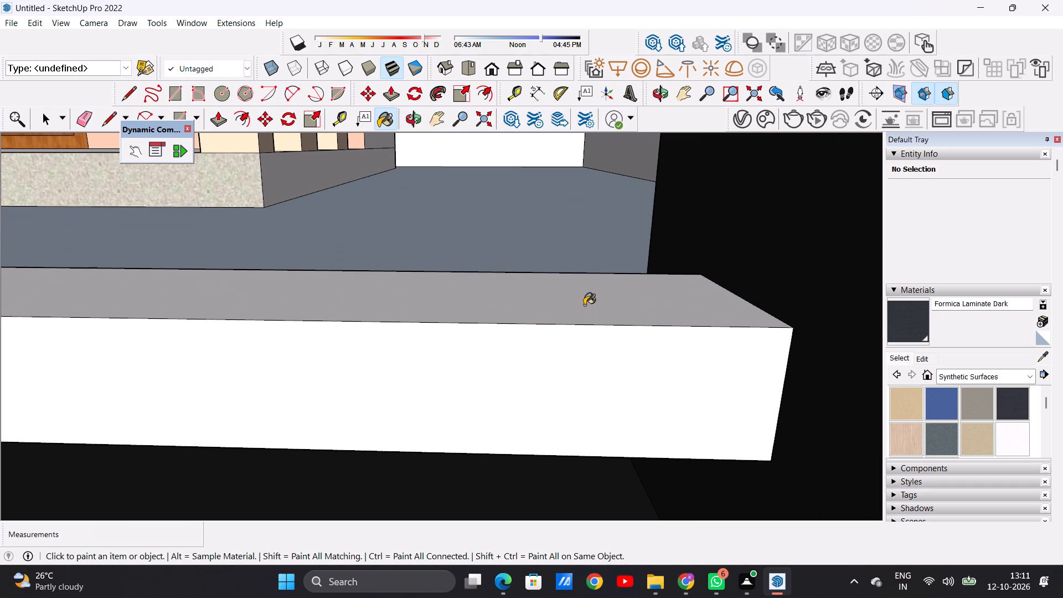
left_click(584, 305)
scroll(564, 394, "down", 20)
scroll(564, 394, "down", 20)
scroll(564, 394, "down", 1)
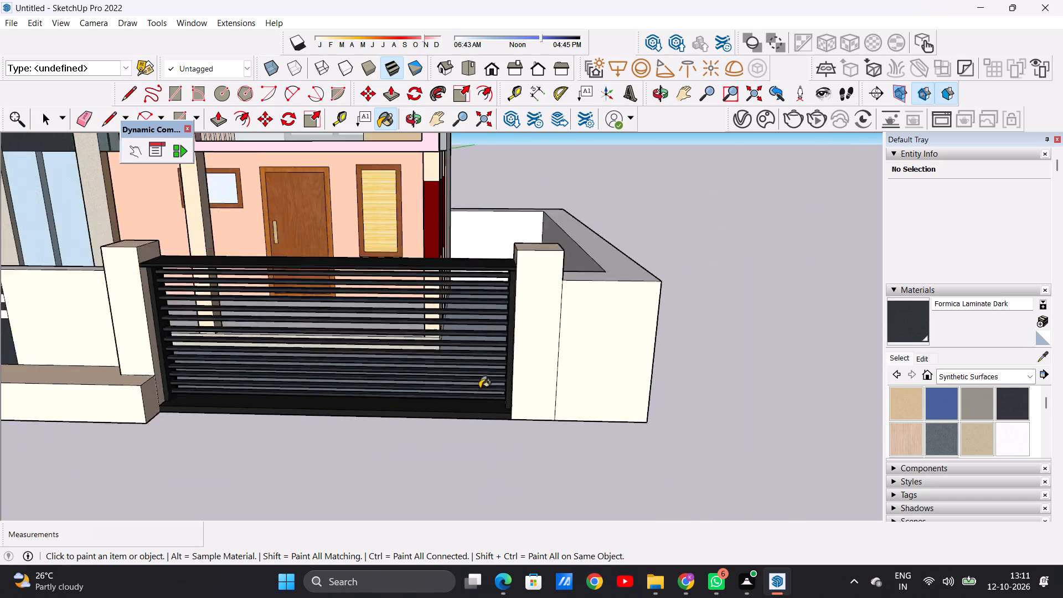
Paint the inner, house-side faces of the gate's top five slats with Formica Laminate Dark.
scroll(479, 388, "down", 3)
middle_click_drag(620, 278, 62, 329)
scroll(335, 284, "up", 8)
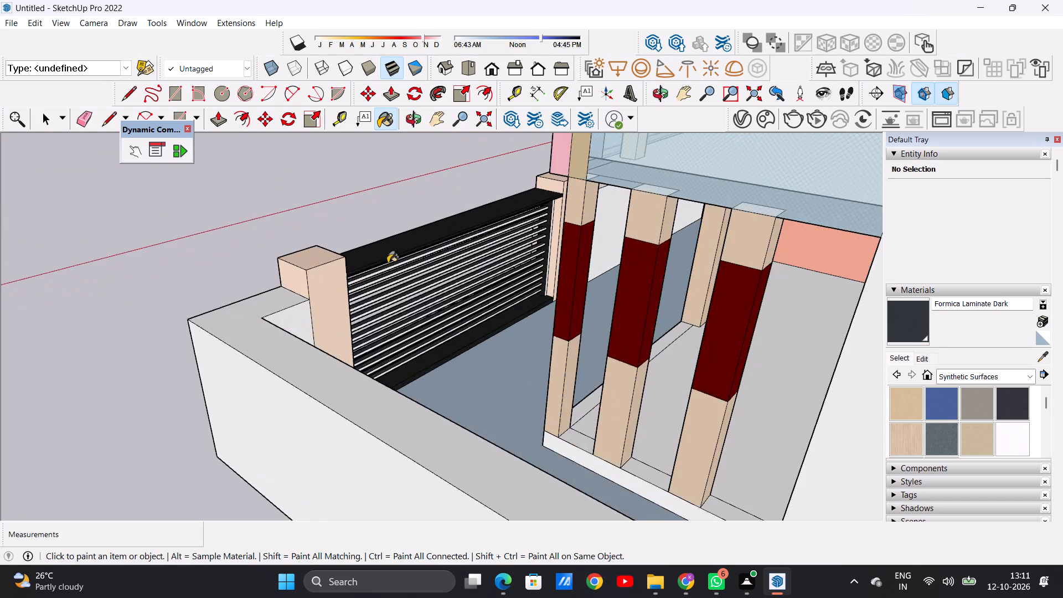
scroll(388, 263, "up", 7)
middle_click_drag(360, 321, 378, 317)
scroll(425, 251, "up", 12)
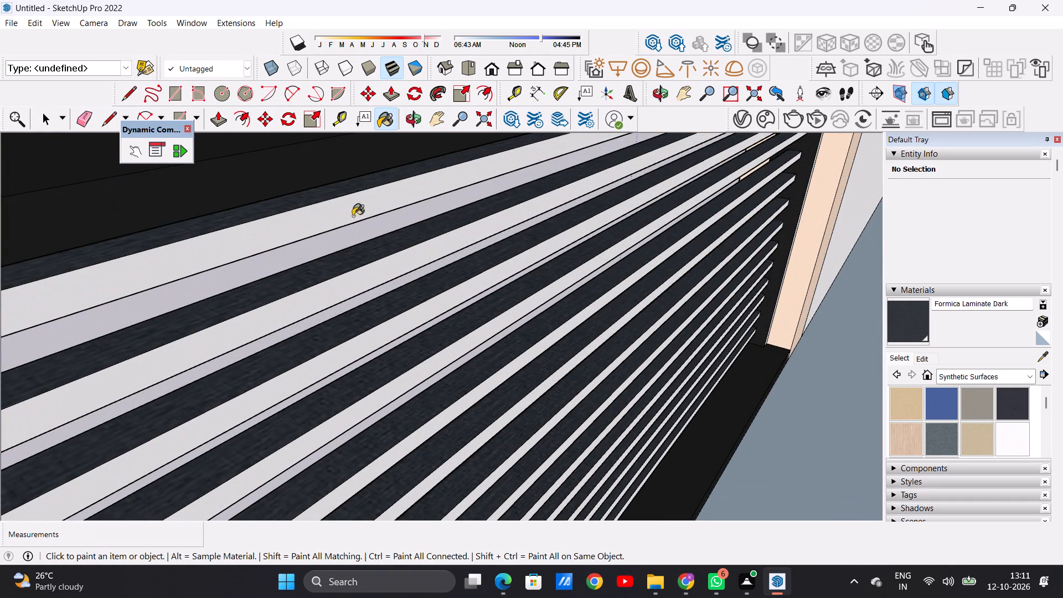
left_click(352, 215)
left_click(374, 271)
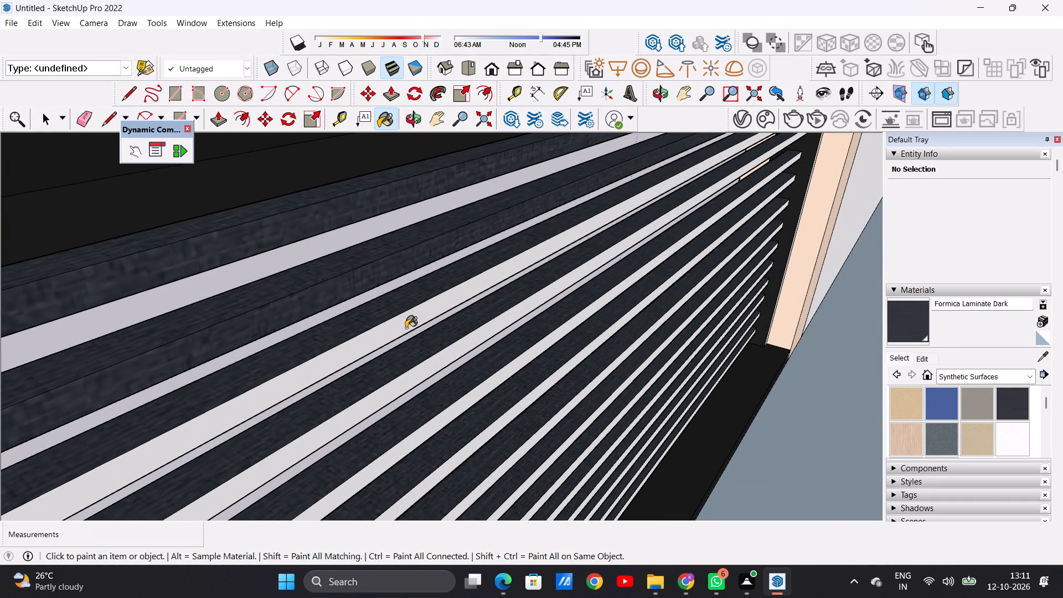
left_click(406, 328)
scroll(422, 310, "down", 9)
scroll(258, 427, "up", 1)
scroll(258, 427, "down", 1)
scroll(258, 427, "up", 5)
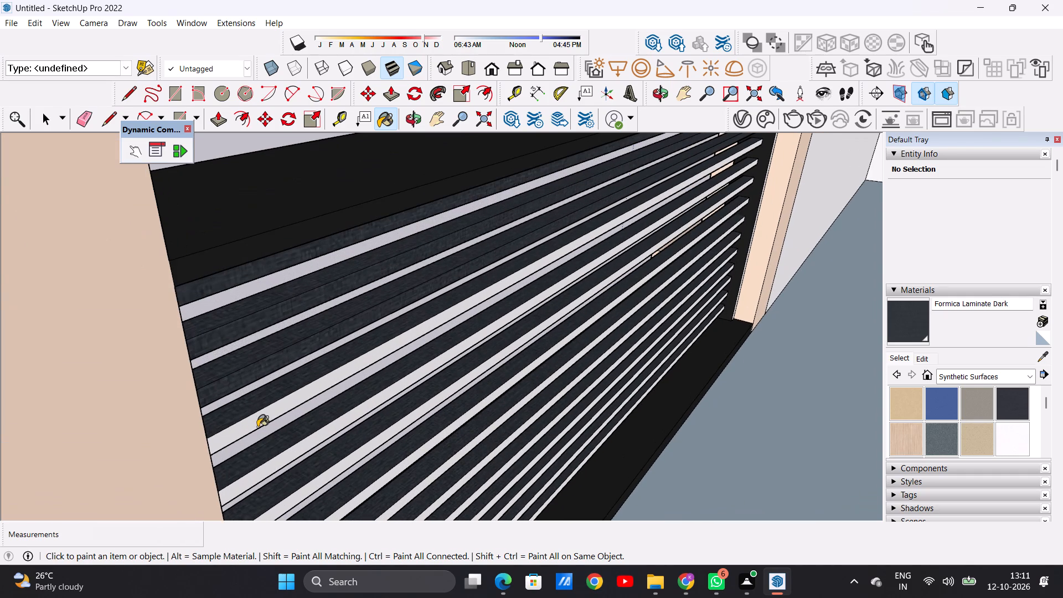
left_click(247, 420)
left_click(280, 472)
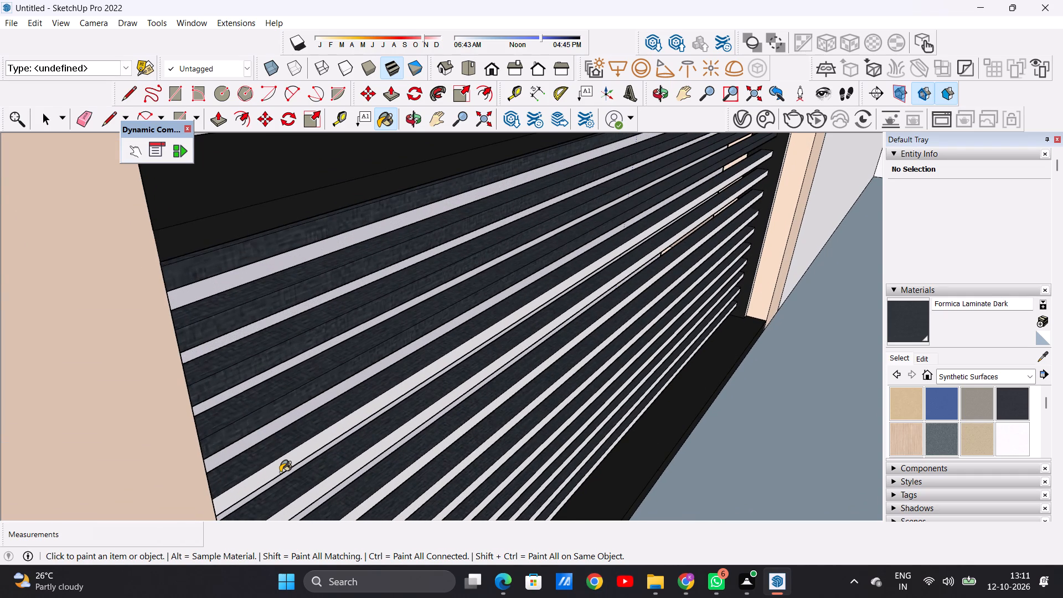
Paint the house-side face of the gate's vertical end post beside the pillar with Formica Laminate Dark.
scroll(336, 426, "down", 14)
middle_click_drag(437, 410, 277, 341)
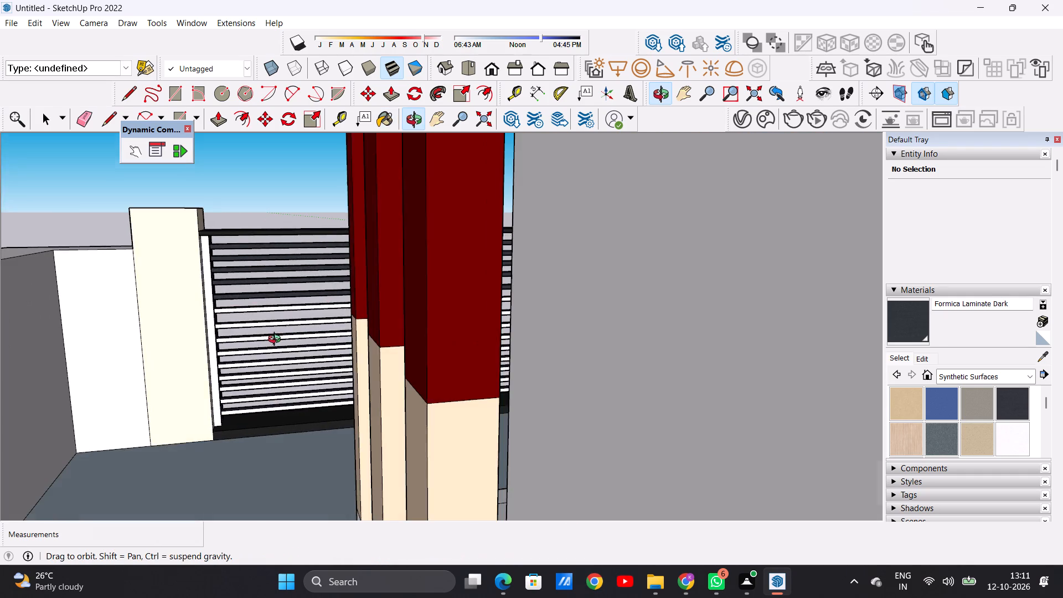
middle_click_drag(277, 341, 285, 365)
scroll(222, 353, "up", 8)
scroll(210, 350, "down", 1)
scroll(210, 350, "up", 5)
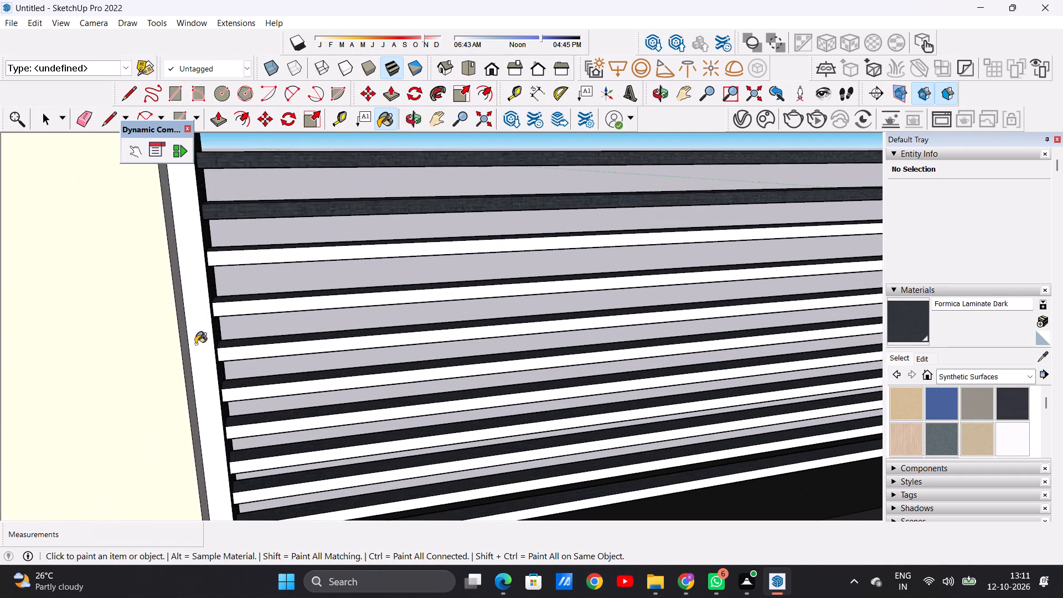
left_click(195, 344)
Paint the house-side faces of the gate's remaining white slats, from the sixth down to the lowest, with Formica Laminate Dark.
left_click(212, 259)
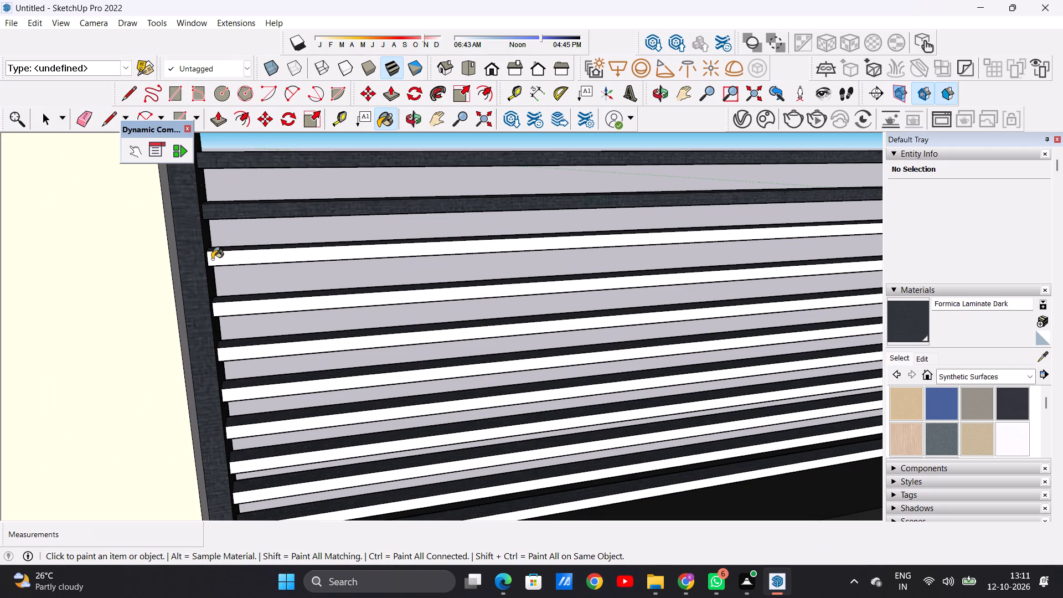
left_click(229, 308)
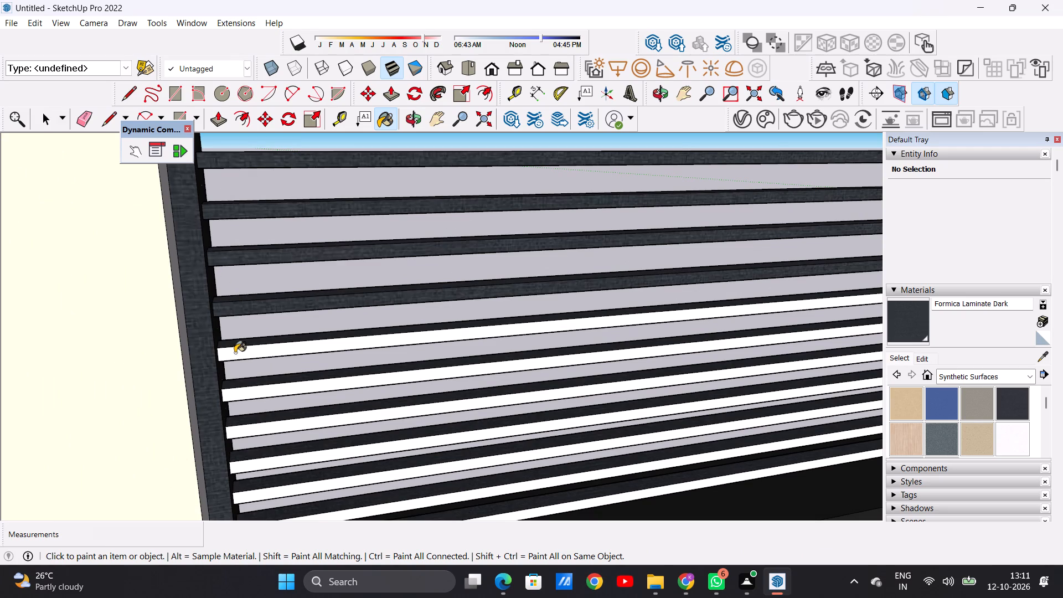
left_click(235, 353)
left_click(239, 394)
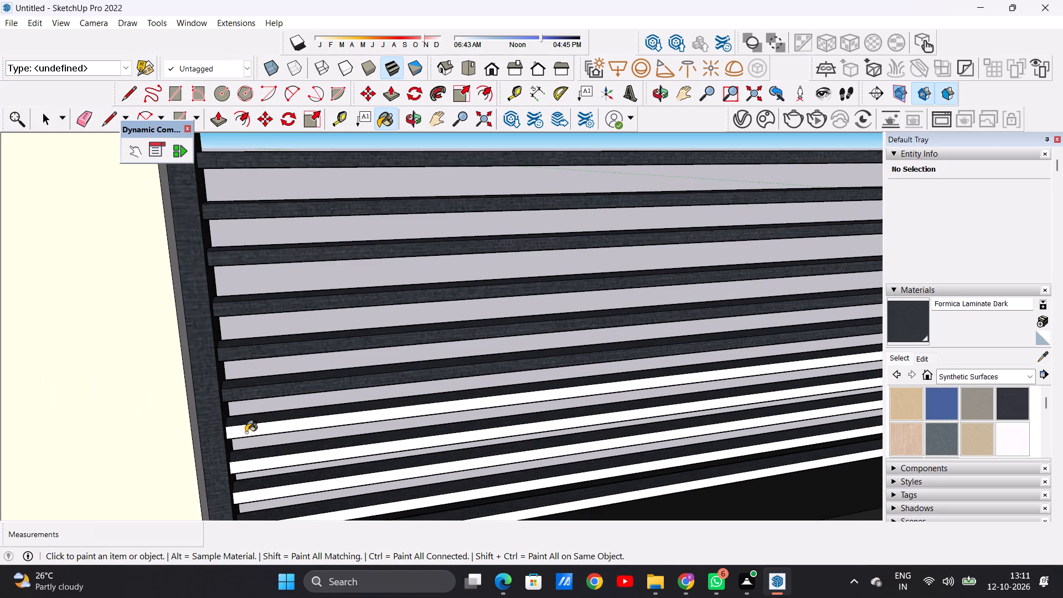
left_click(244, 431)
left_click(241, 469)
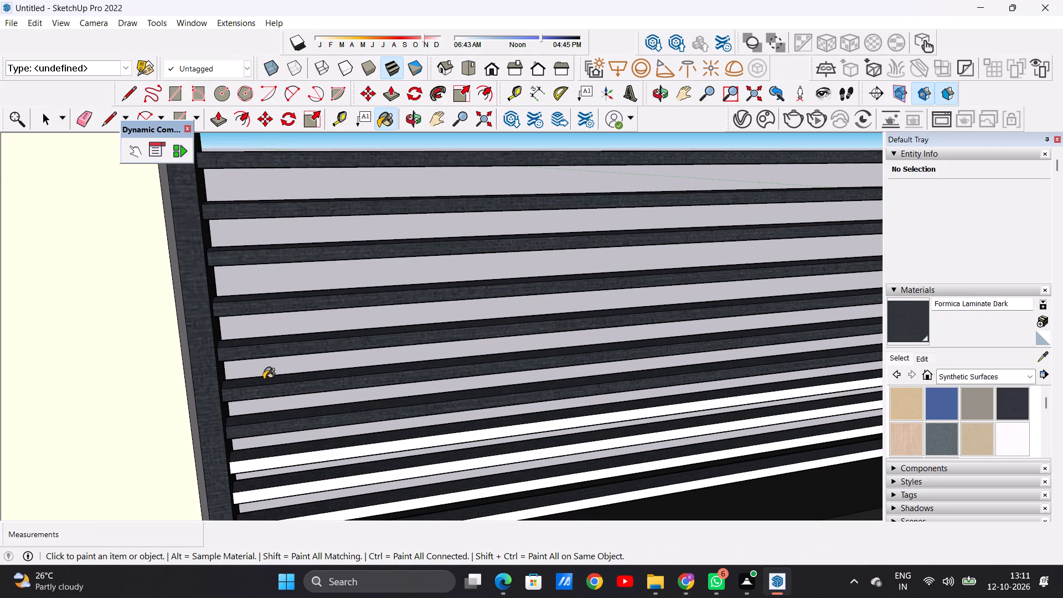
scroll(267, 374, "down", 6)
scroll(274, 443, "up", 7)
left_click(235, 414)
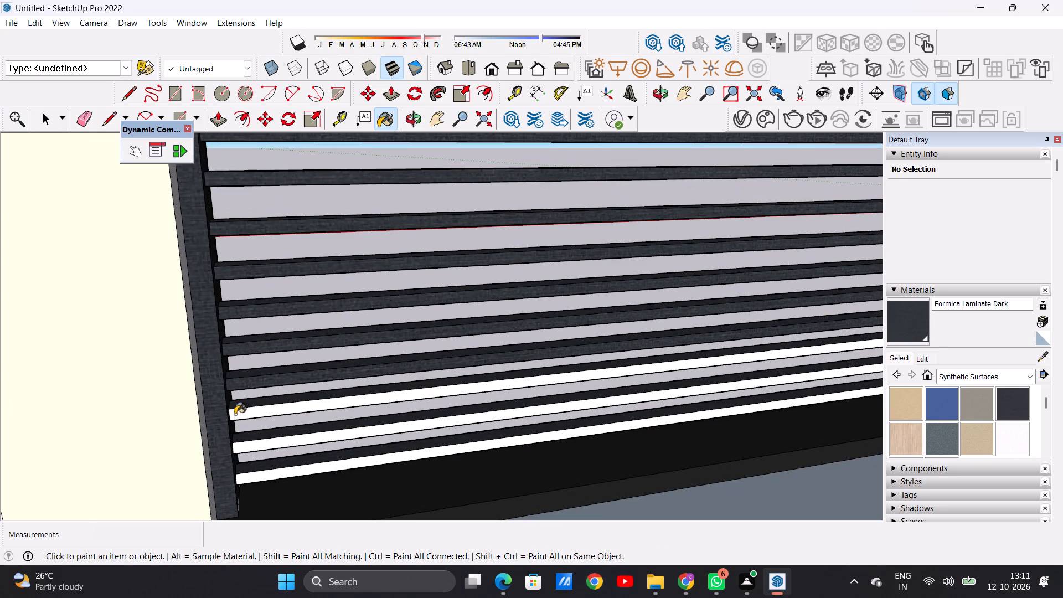
left_click(251, 447)
left_click(265, 477)
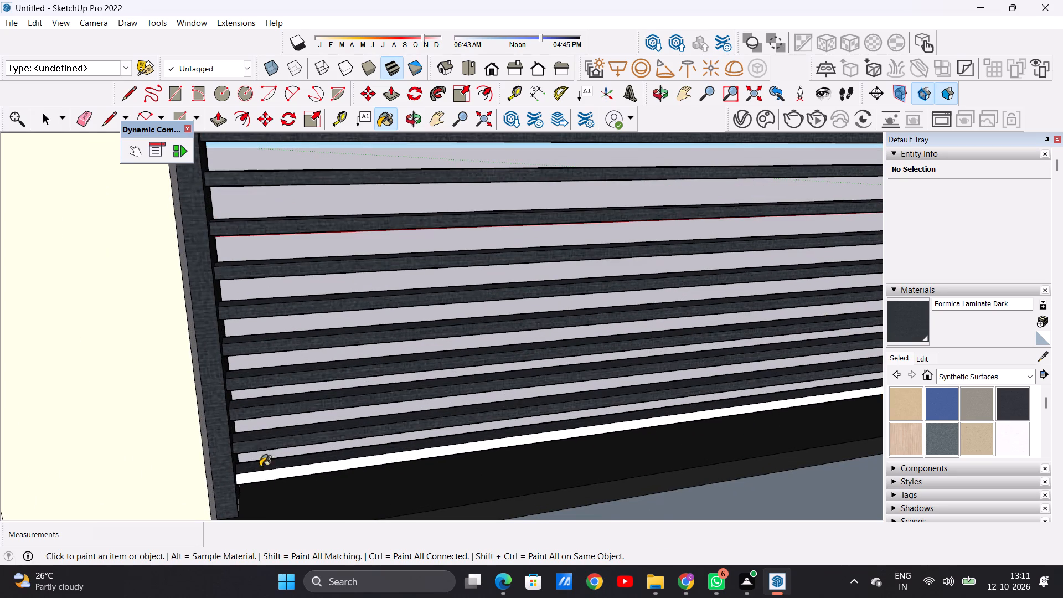
scroll(266, 467, "down", 20)
scroll(266, 467, "down", 4)
scroll(227, 431, "up", 7)
Paint the house-side face of the vertical post at the gate's opposite end with Formica Laminate Dark.
middle_click_drag(246, 430, 371, 430)
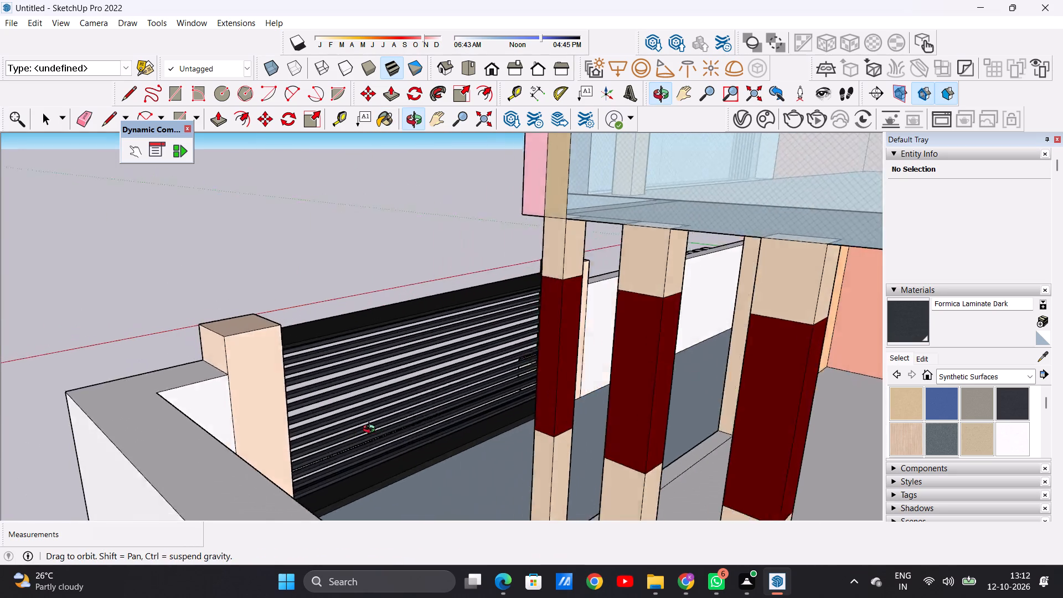
middle_click_drag(371, 430, 433, 431)
scroll(456, 375, "up", 8)
scroll(572, 326, "up", 13)
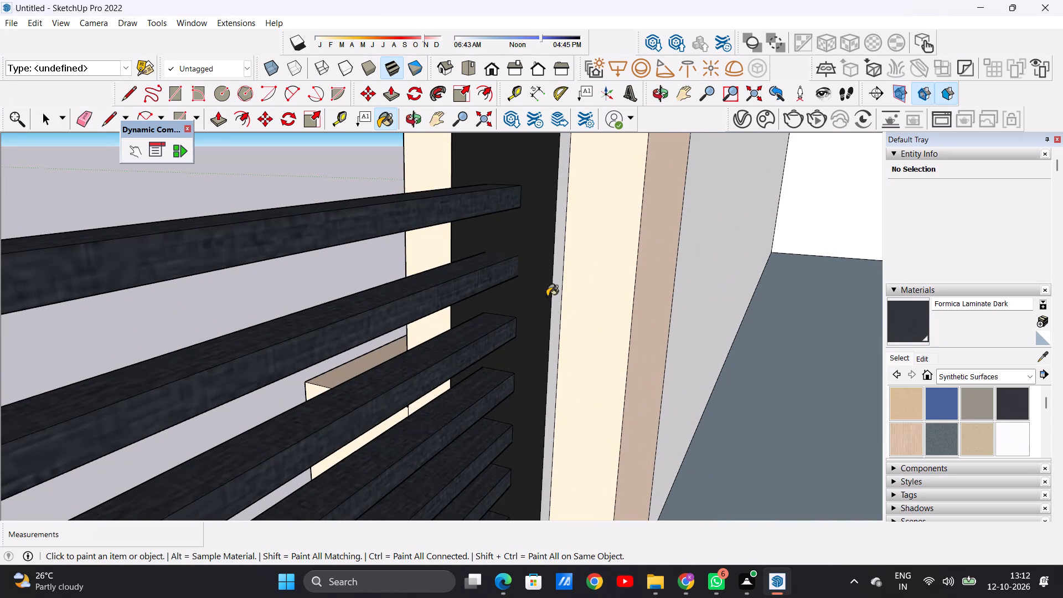
left_click(555, 298)
Examine the gate's slats and frame from the house side and the street side for unpainted faces.
scroll(492, 385, "down", 16)
middle_click_drag(510, 375, 394, 380)
scroll(439, 368, "down", 20)
scroll(439, 368, "down", 20)
scroll(439, 368, "down", 2)
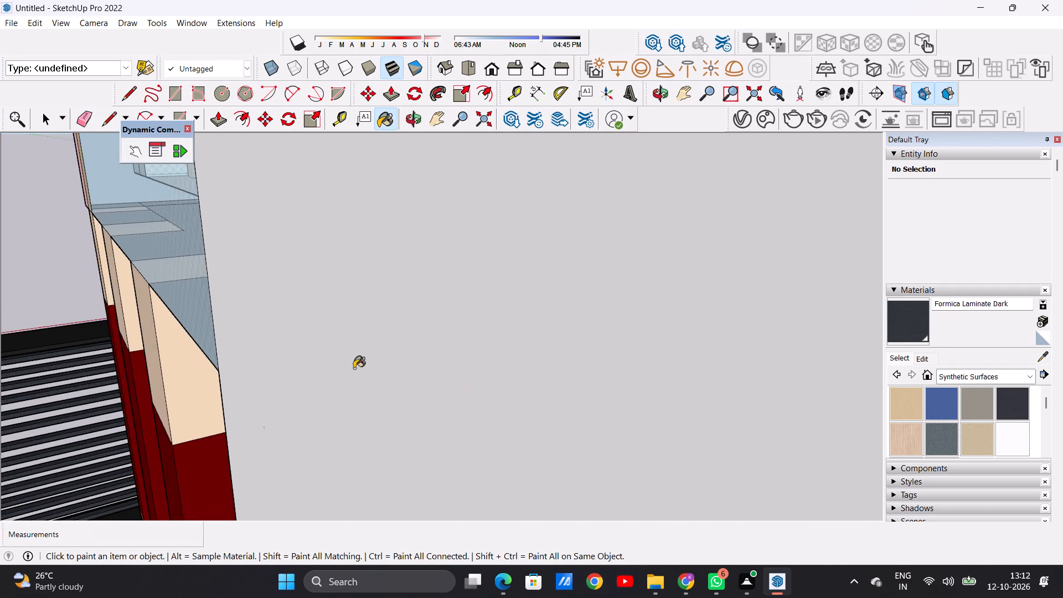
scroll(354, 368, "down", 16)
middle_click_drag(177, 384, 140, 381)
scroll(127, 388, "up", 15)
scroll(135, 401, "down", 1)
scroll(135, 401, "up", 3)
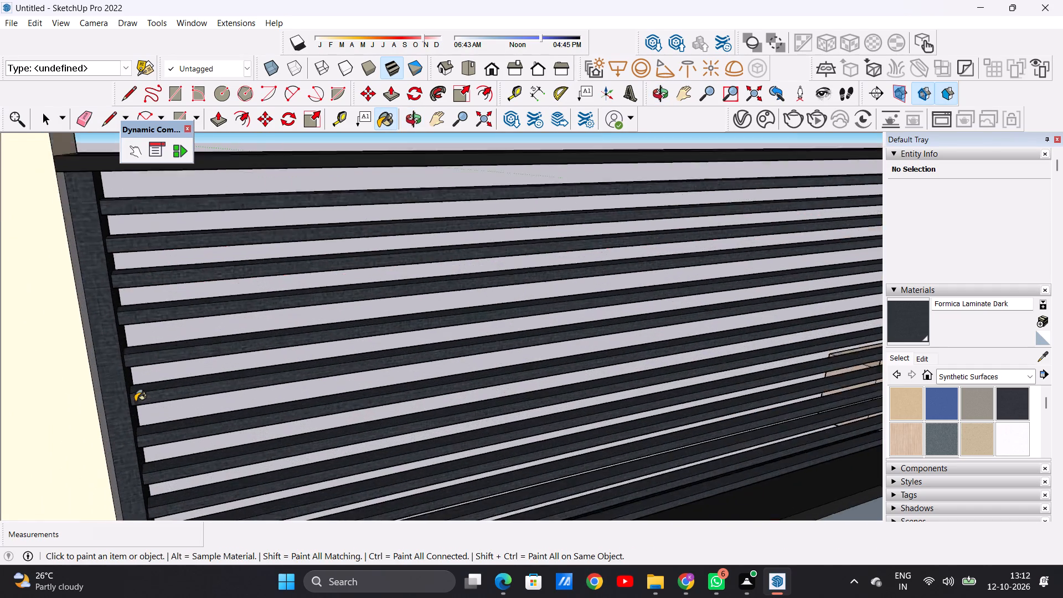
scroll(135, 401, "up", 2)
scroll(185, 365, "down", 15)
scroll(208, 367, "up", 9)
scroll(200, 380, "down", 1)
scroll(200, 380, "up", 5)
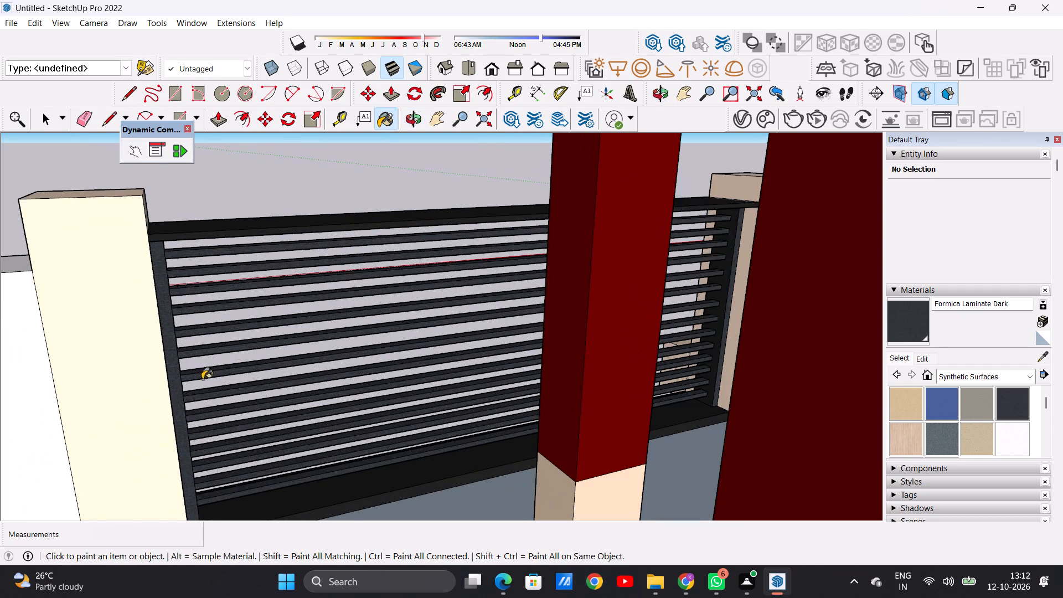
middle_click_drag(202, 379, 329, 382)
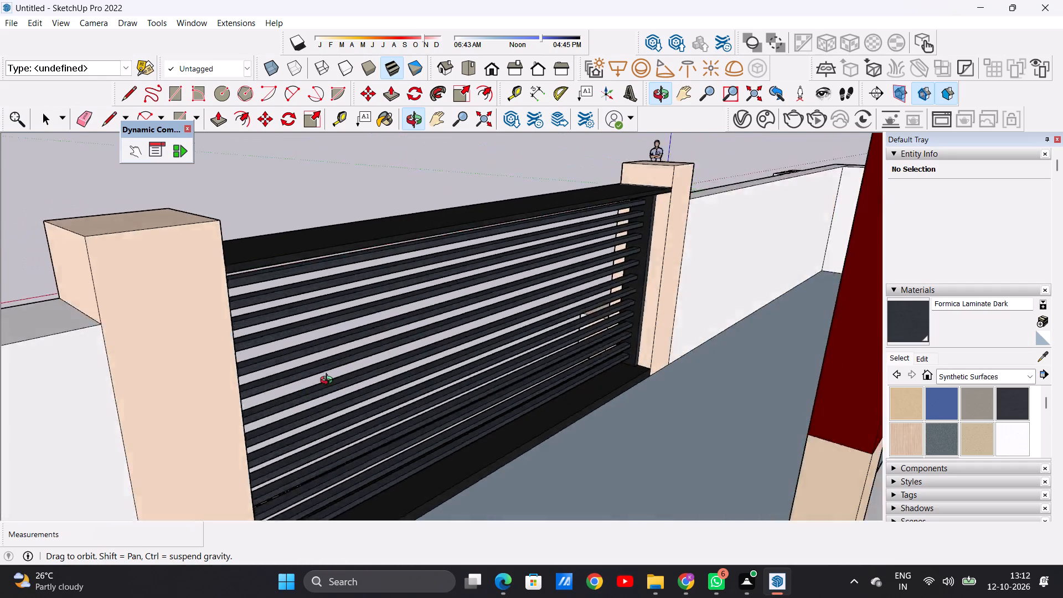
middle_click_drag(329, 382, 502, 356)
scroll(501, 337, "down", 19)
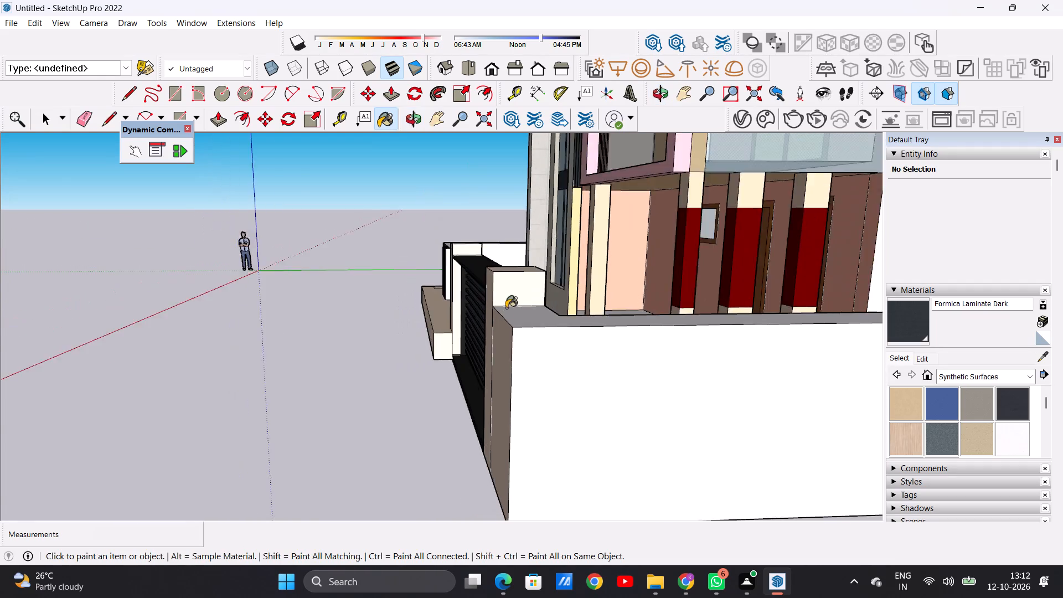
scroll(506, 308, "down", 12)
middle_click_drag(478, 352, 886, 337)
scroll(534, 360, "up", 5)
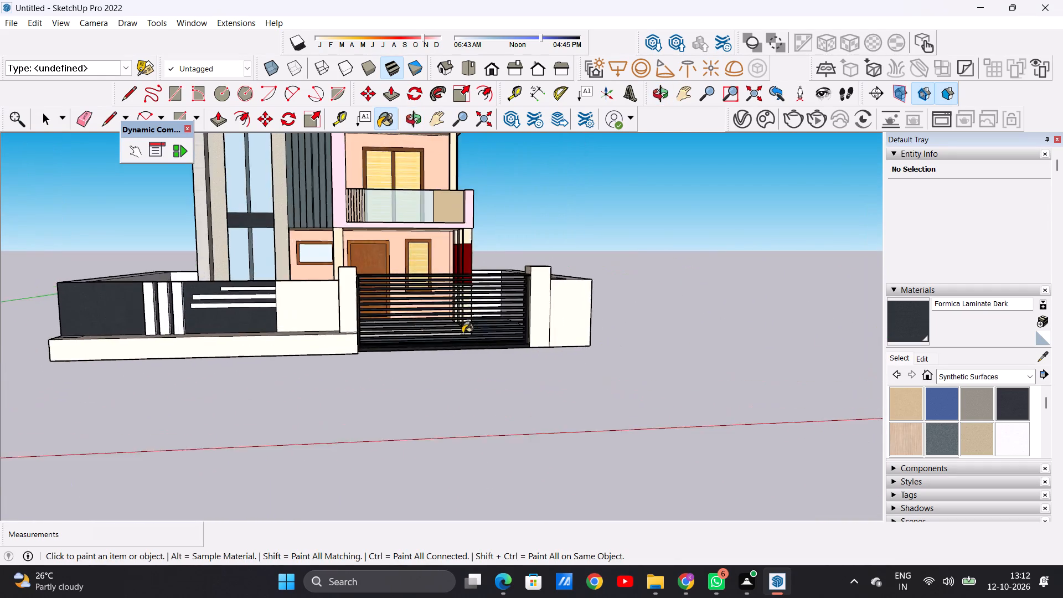
scroll(462, 333, "up", 8)
Apply Formica Laminate Dark to a face on the gate's inner side, viewed from behind the boundary wall.
middle_click_drag(469, 318, 638, 390)
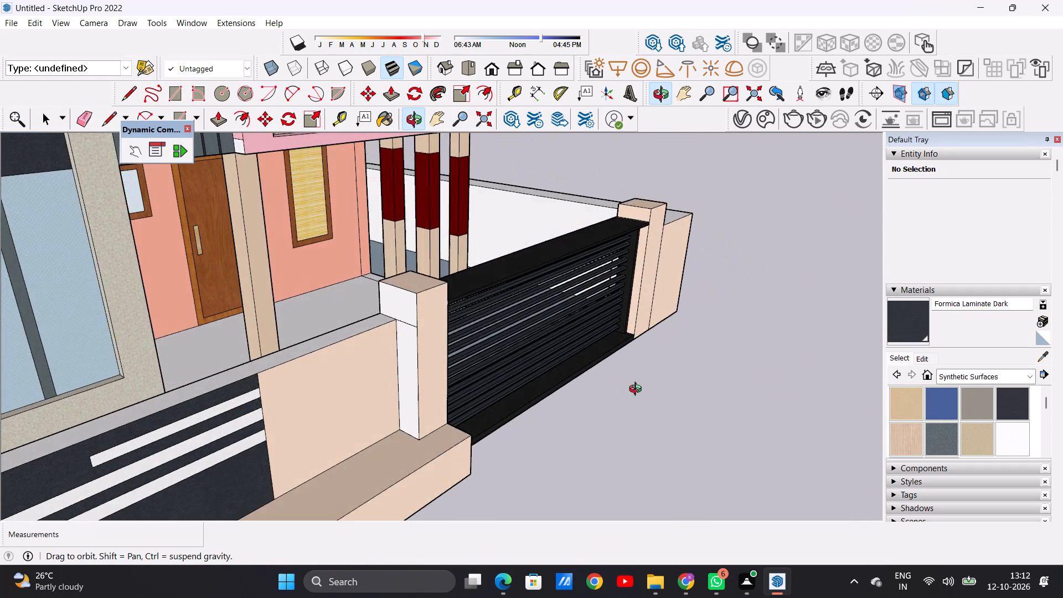
middle_click_drag(638, 390, 670, 356)
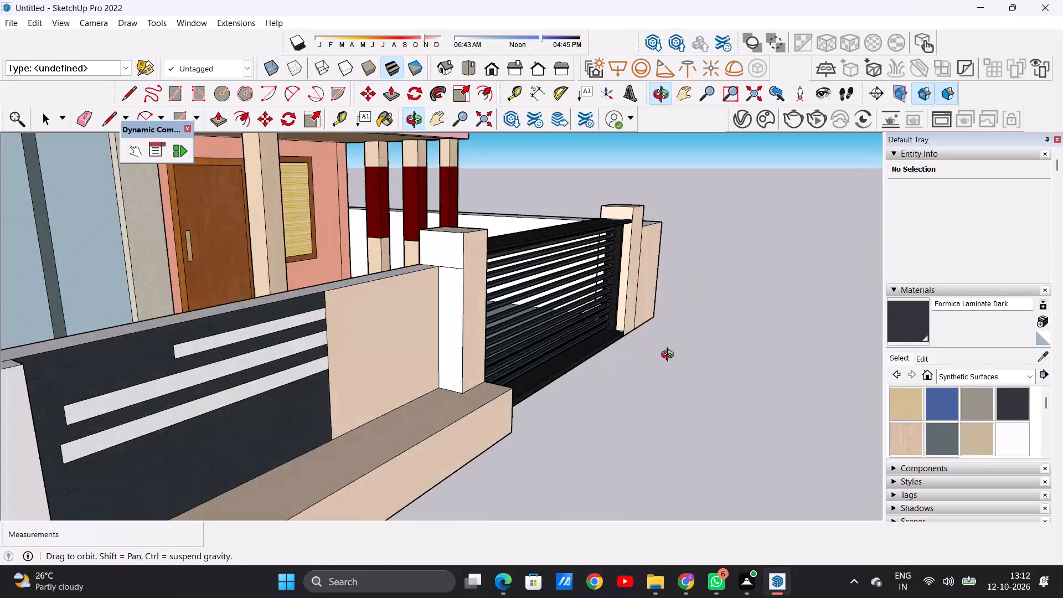
middle_click_drag(670, 356, 749, 368)
scroll(530, 249, "up", 7)
middle_click_drag(497, 256, 552, 265)
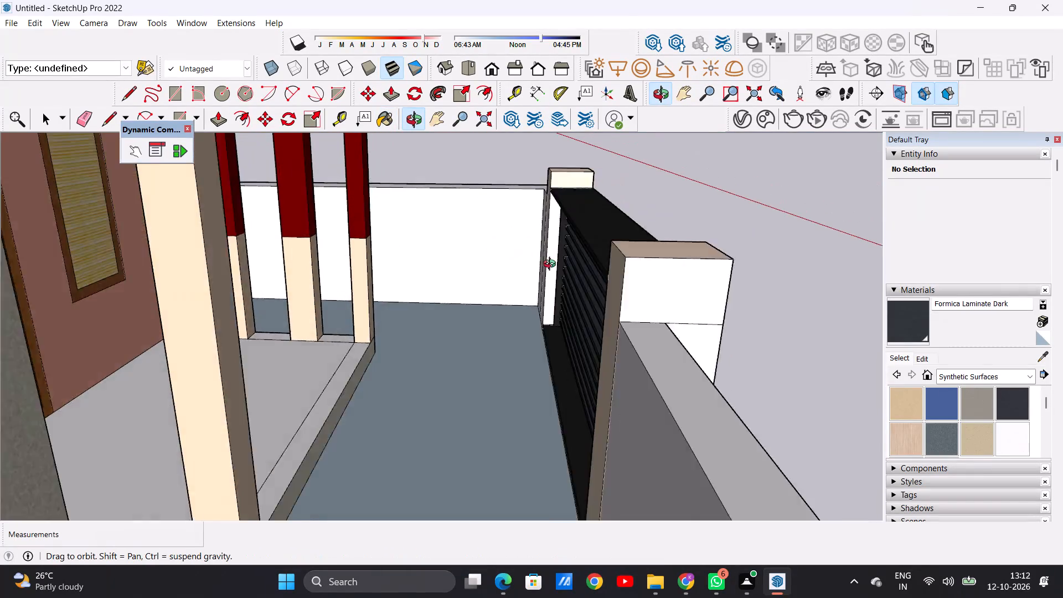
middle_click_drag(552, 265, 590, 279)
scroll(533, 227, "up", 13)
left_click(527, 225)
scroll(487, 313, "down", 14)
Examine the gate, pillars and front boundary wall from inside and outside the plot, leaving the Paint Bucket tool.
middle_click_drag(731, 306, 123, 316)
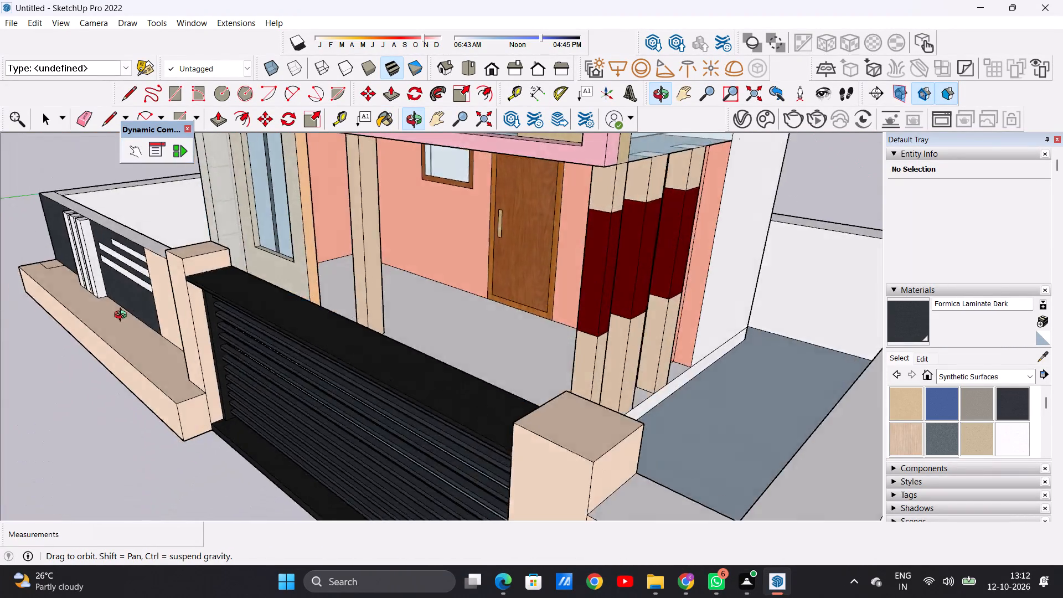
middle_click_drag(123, 316, 71, 350)
middle_click_drag(437, 307, 293, 303)
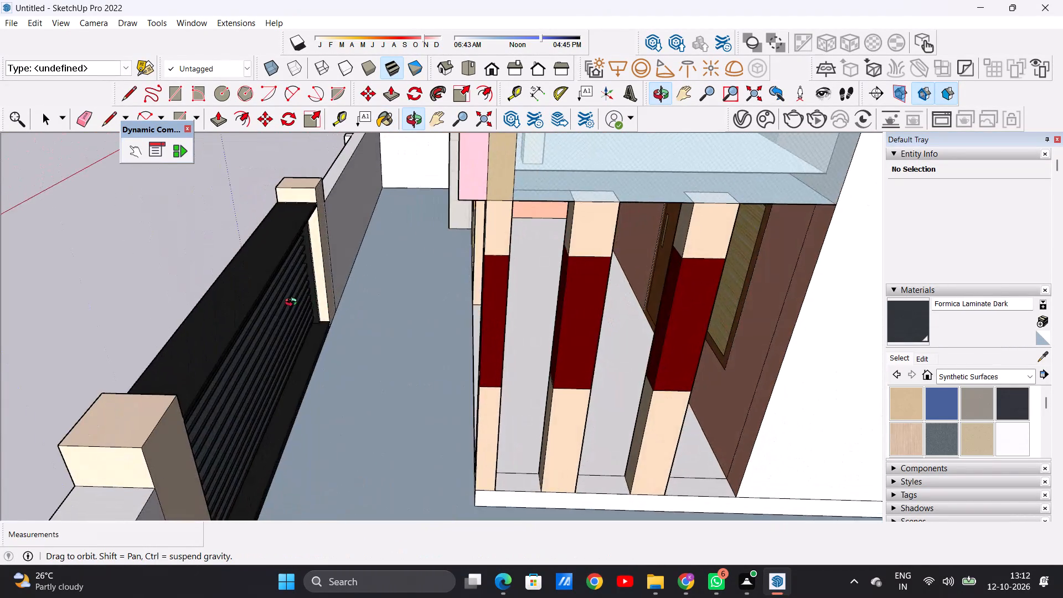
middle_click_drag(293, 303, 641, 267)
scroll(554, 328, "down", 12)
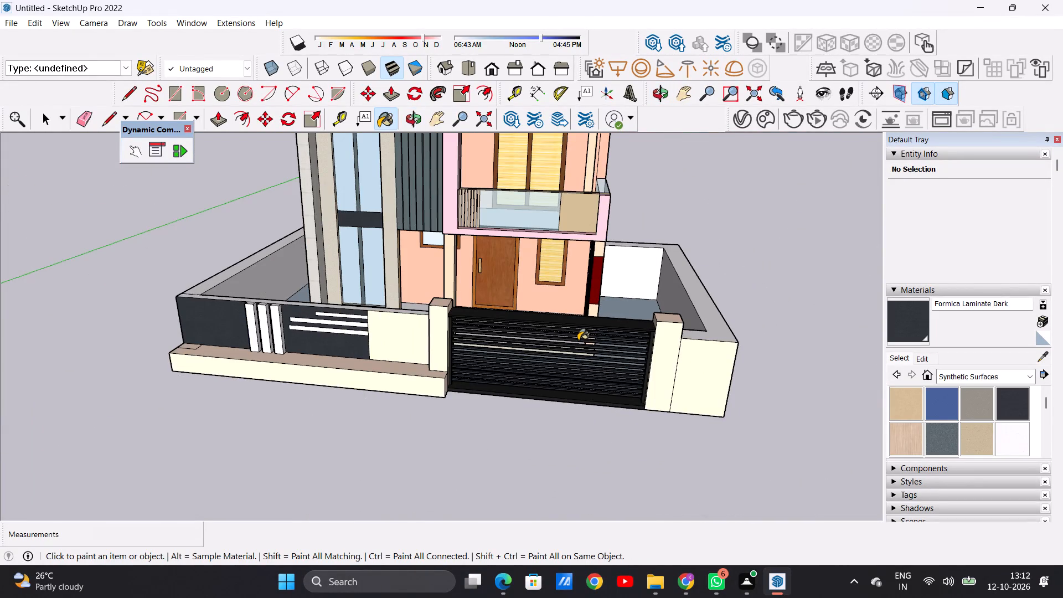
key("space")
scroll(485, 328, "down", 6)
middle_click_drag(515, 370, 528, 301)
scroll(472, 324, "up", 6)
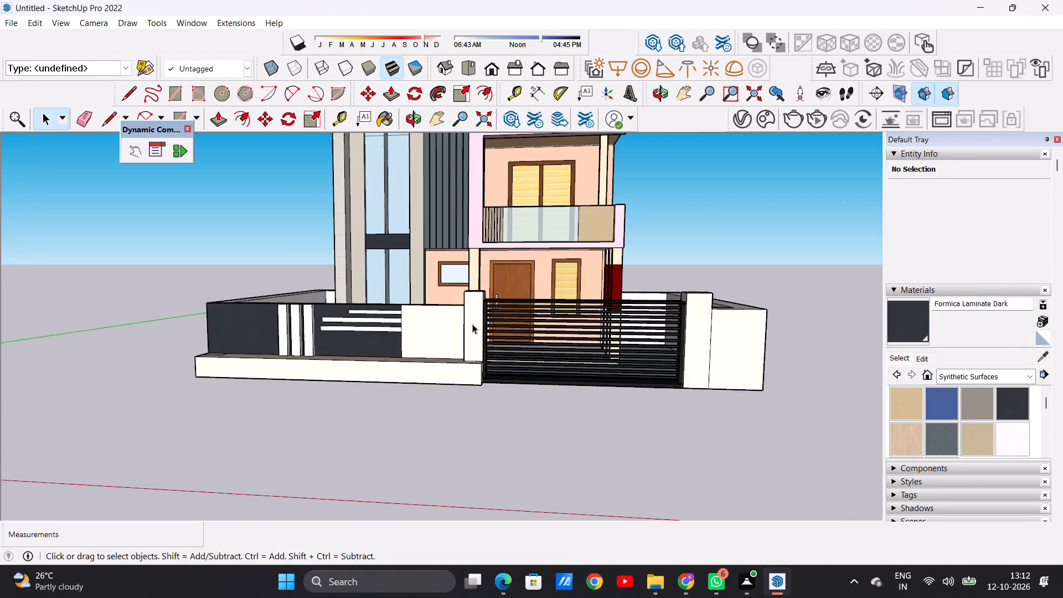
scroll(472, 324, "up", 8)
middle_click_drag(345, 310, 365, 440)
scroll(406, 364, "down", 5)
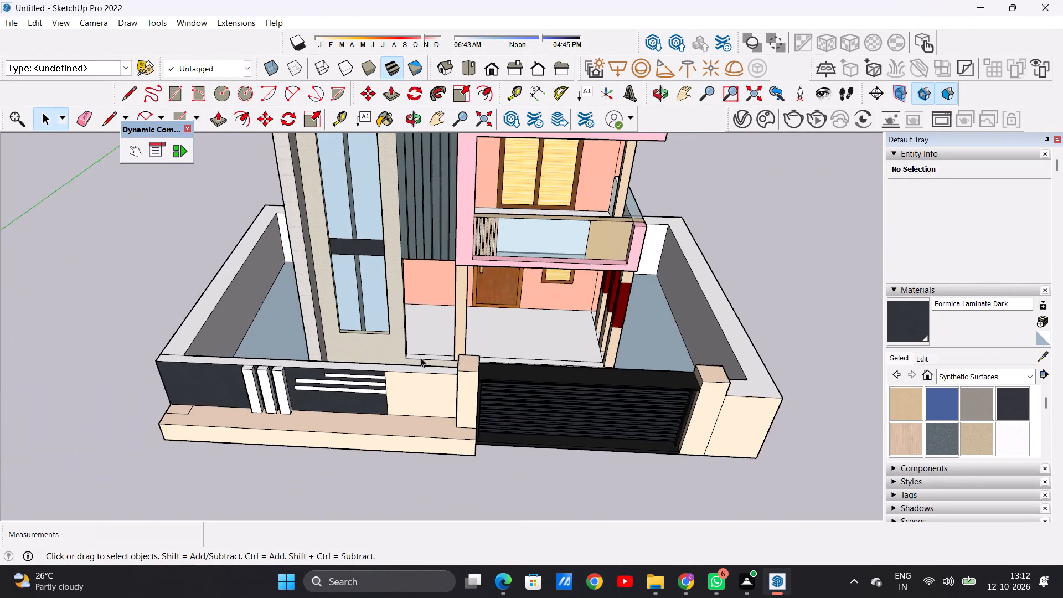
Paint the top face of the front boundary wall with Tile Limestone Large from the Tile materials collection.
scroll(441, 363, "up", 2)
scroll(441, 363, "down", 1)
scroll(441, 363, "up", 5)
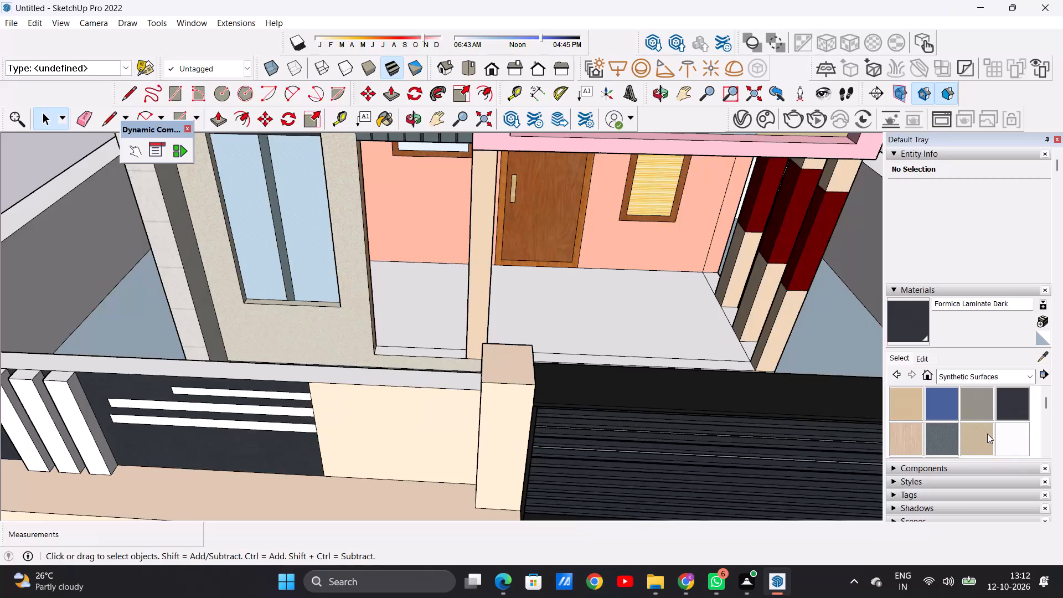
left_click(1016, 435)
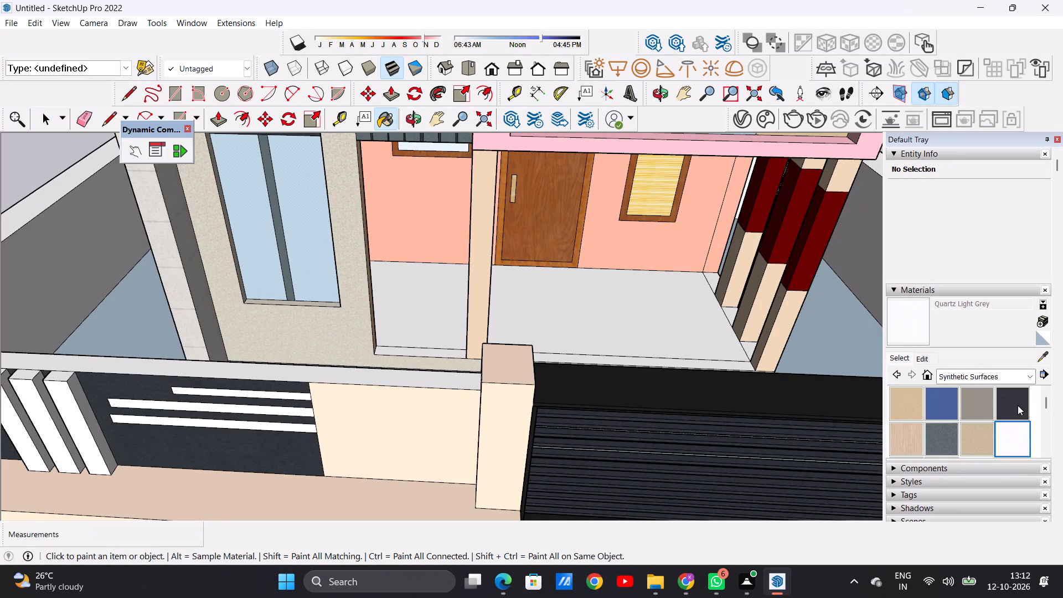
left_click(1029, 380)
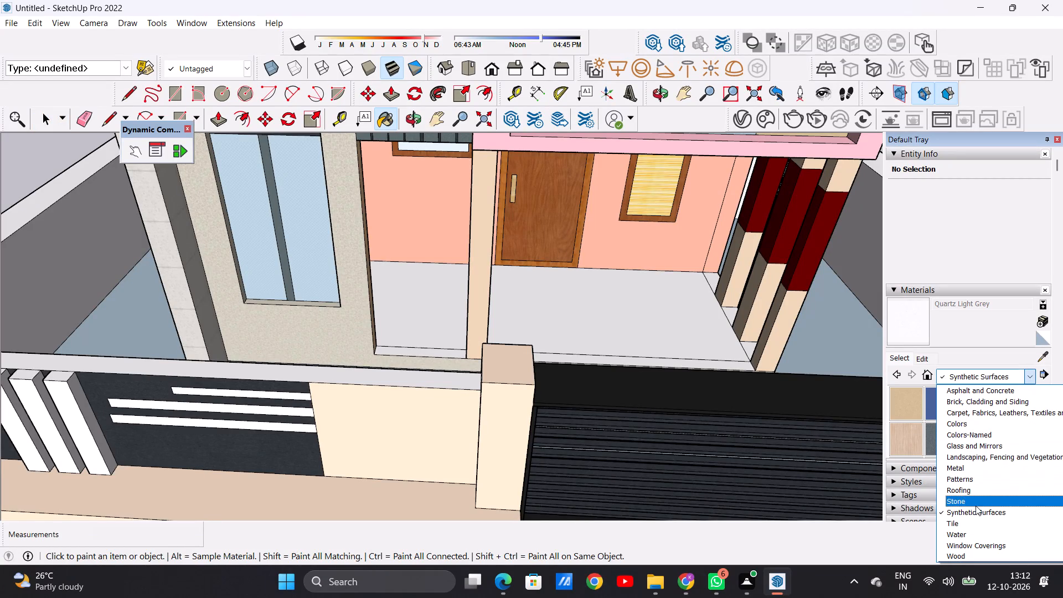
left_click(972, 523)
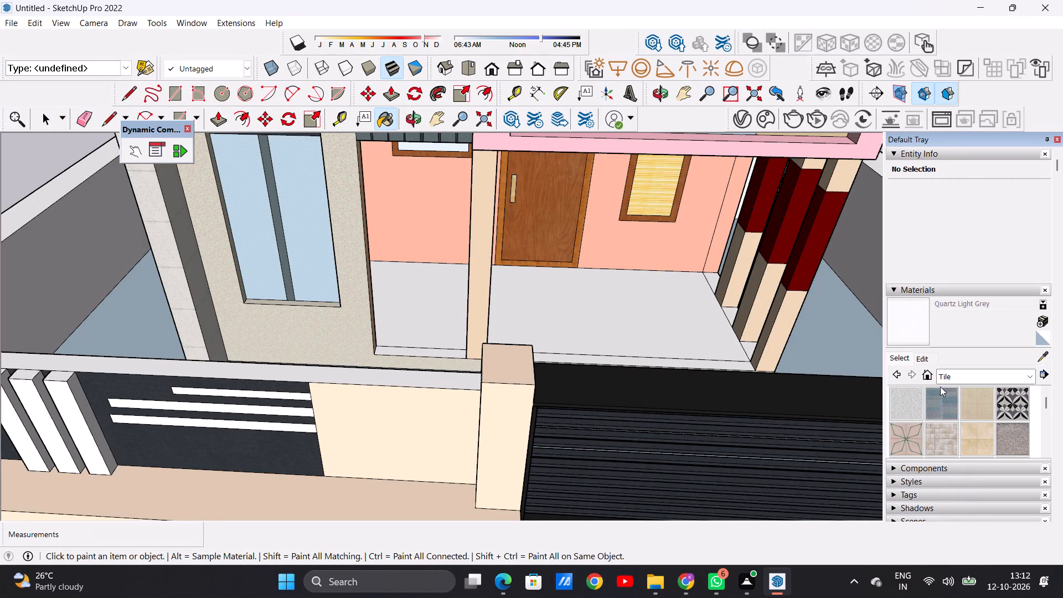
scroll(952, 415, "down", 1)
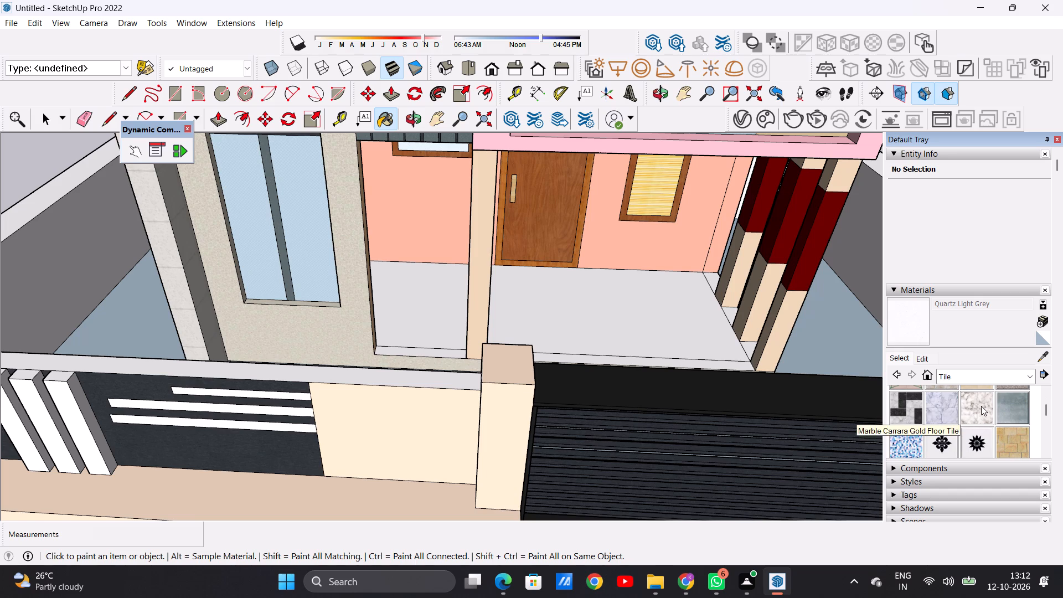
scroll(962, 413, "down", 1)
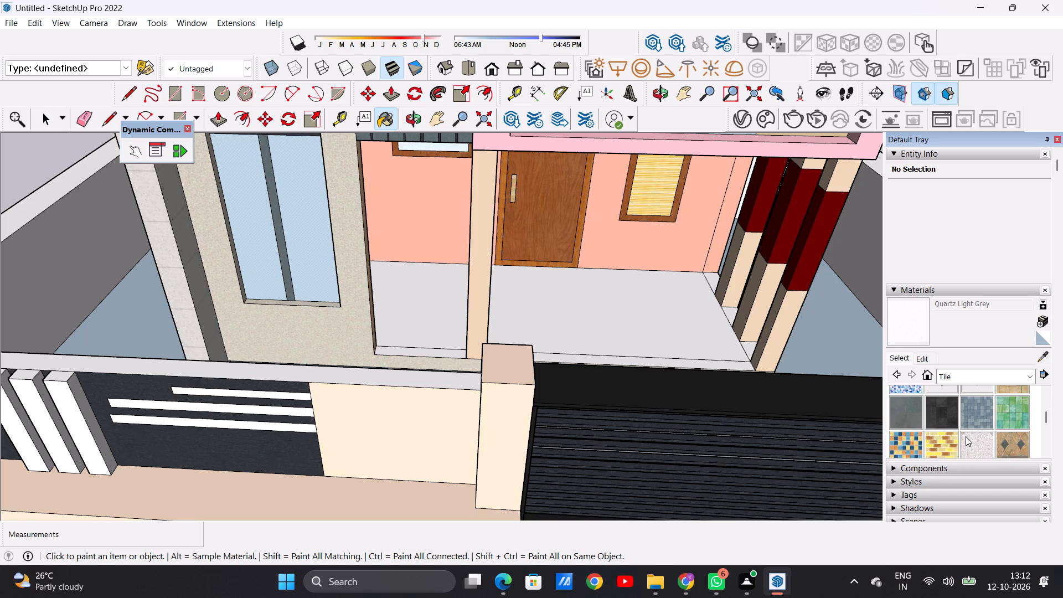
scroll(948, 432, "down", 2)
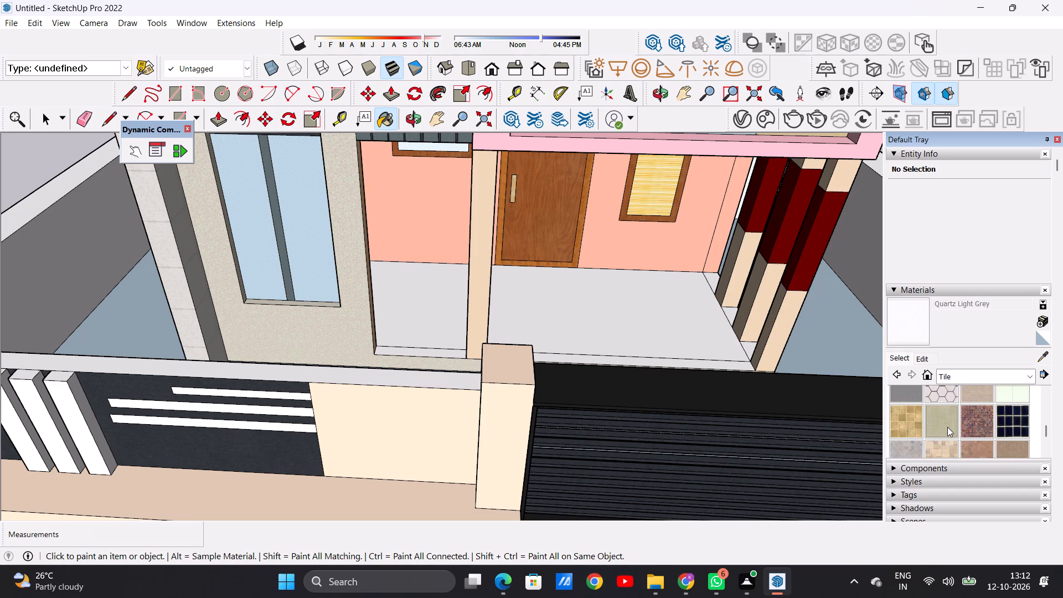
scroll(947, 422, "up", 1)
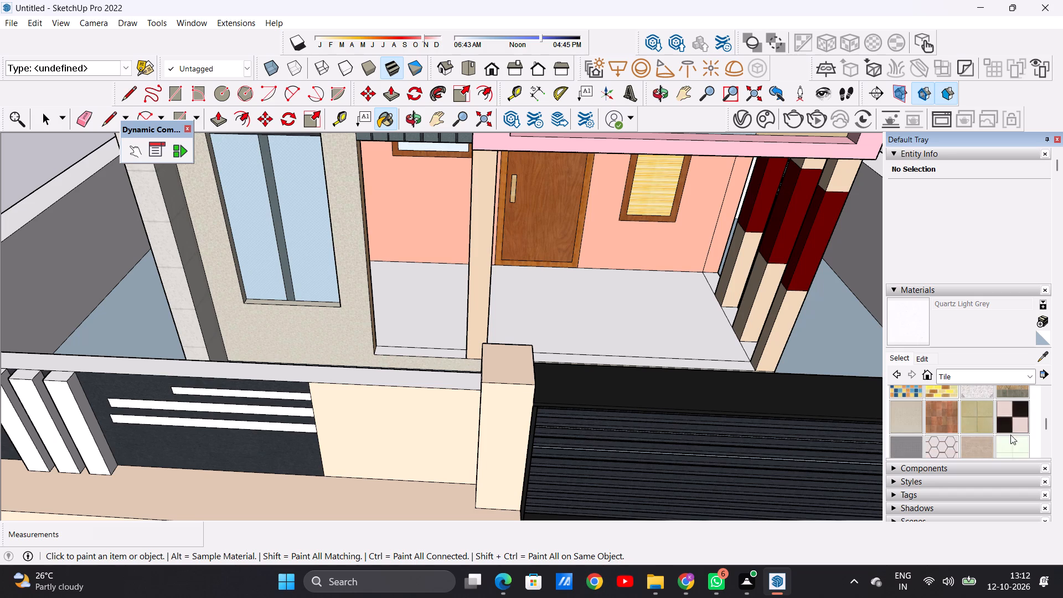
left_click(1014, 446)
scroll(818, 437, "down", 4)
scroll(416, 387, "up", 2)
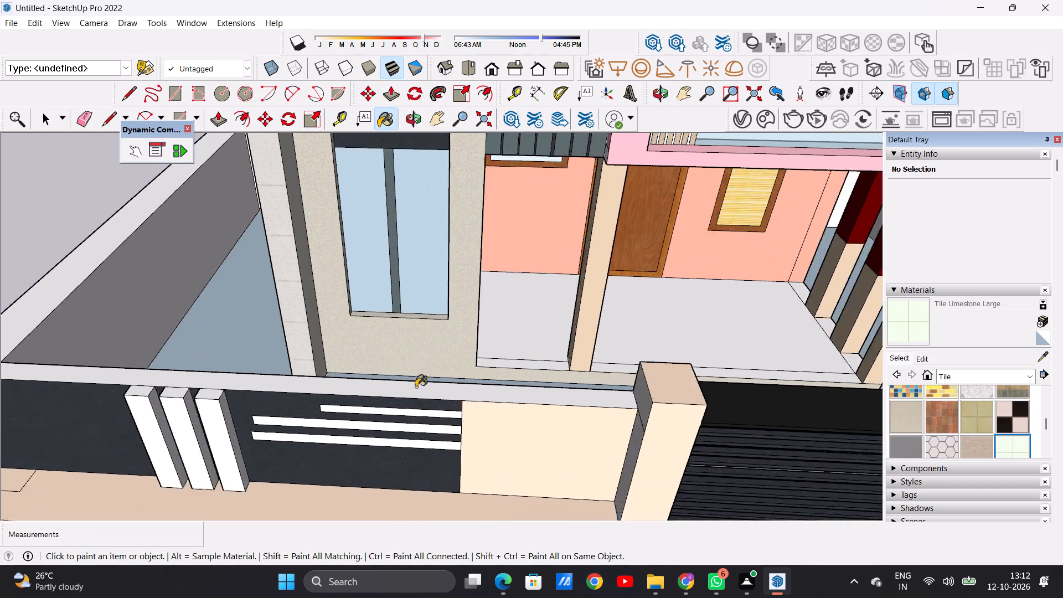
scroll(416, 387, "up", 8)
left_click(424, 391)
scroll(549, 409, "down", 13)
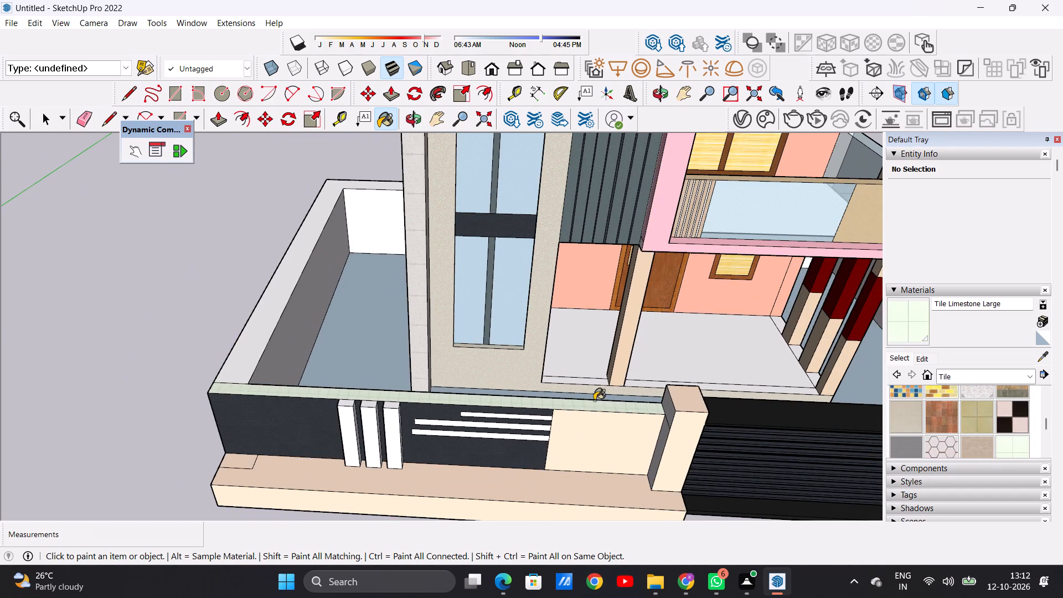
Paint the top face of the adjoining side and rear boundary walls with Tile Limestone Large.
scroll(235, 365, "up", 4)
left_click(215, 375)
left_click(228, 377)
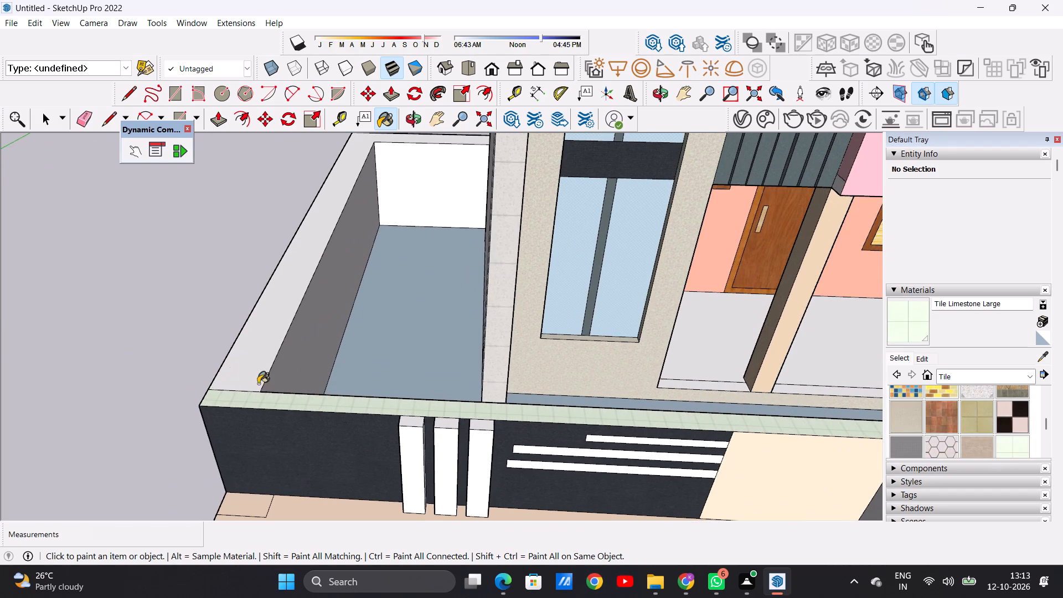
Paint the outer faces of both side boundary walls with Tile Limestone Large.
scroll(261, 388, "down", 15)
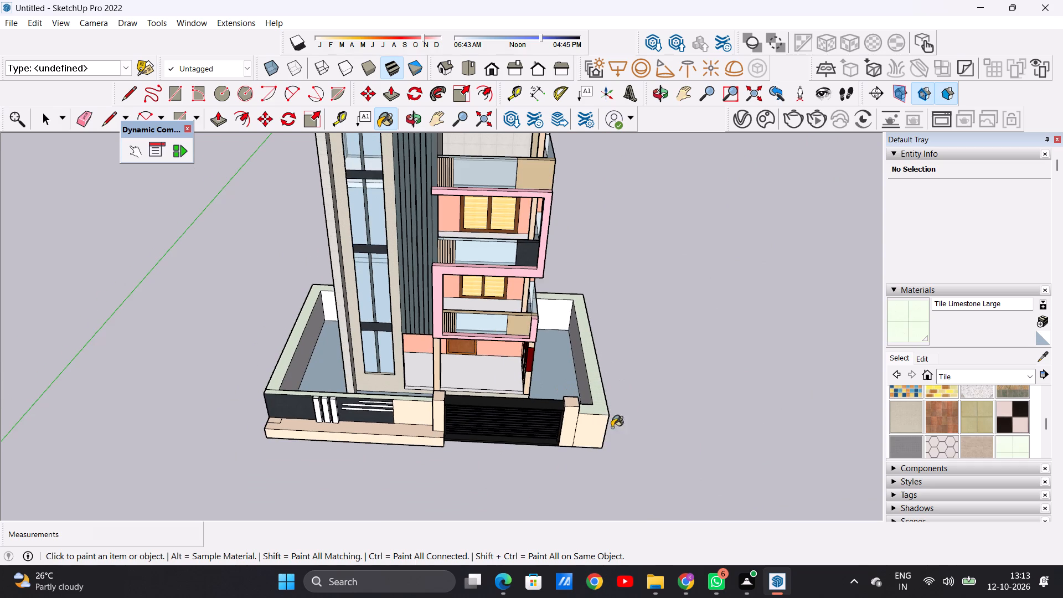
middle_click_drag(649, 417, 472, 316)
scroll(560, 454, "up", 7)
left_click(519, 446)
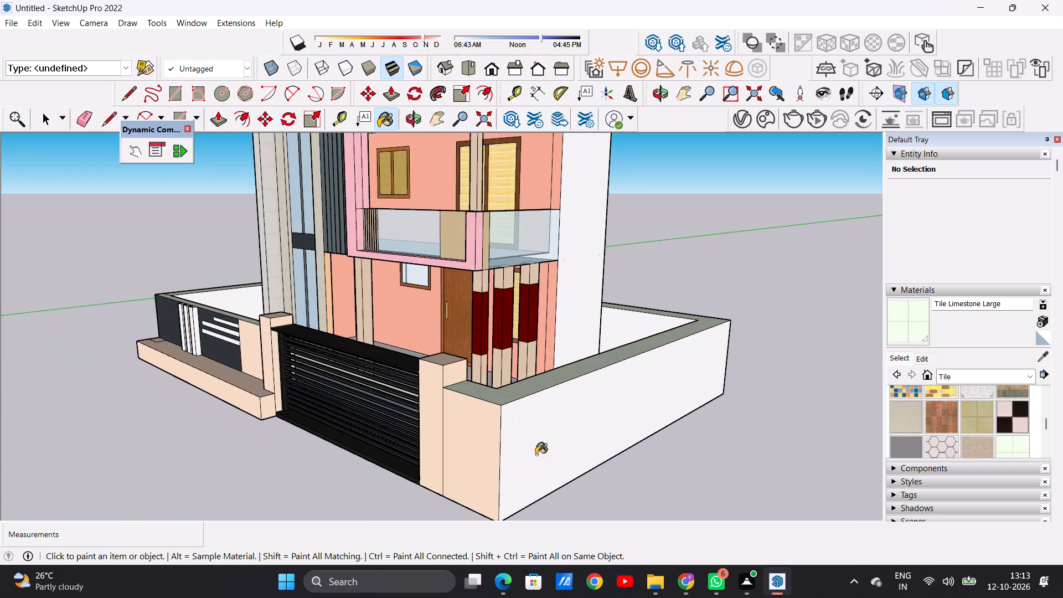
scroll(595, 458, "down", 7)
scroll(653, 432, "down", 4)
middle_click_drag(286, 413, 709, 403)
scroll(378, 420, "up", 20)
scroll(378, 420, "up", 2)
left_click(336, 376)
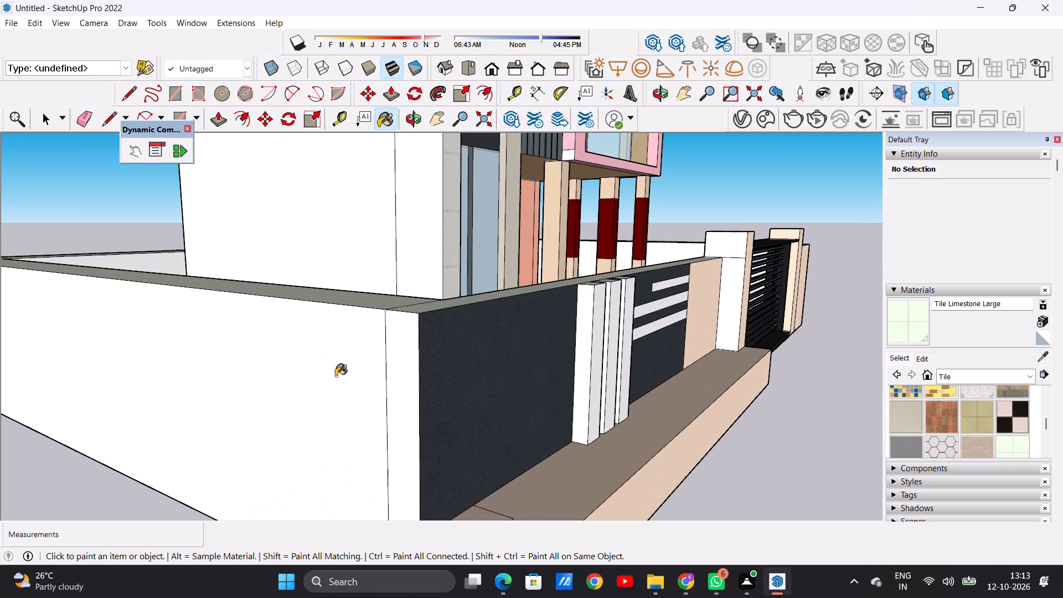
Paint the narrow end strip beside the dark front boundary wall panel with Tile Limestone Large.
scroll(430, 363, "down", 5)
middle_click_drag(433, 359, 414, 435)
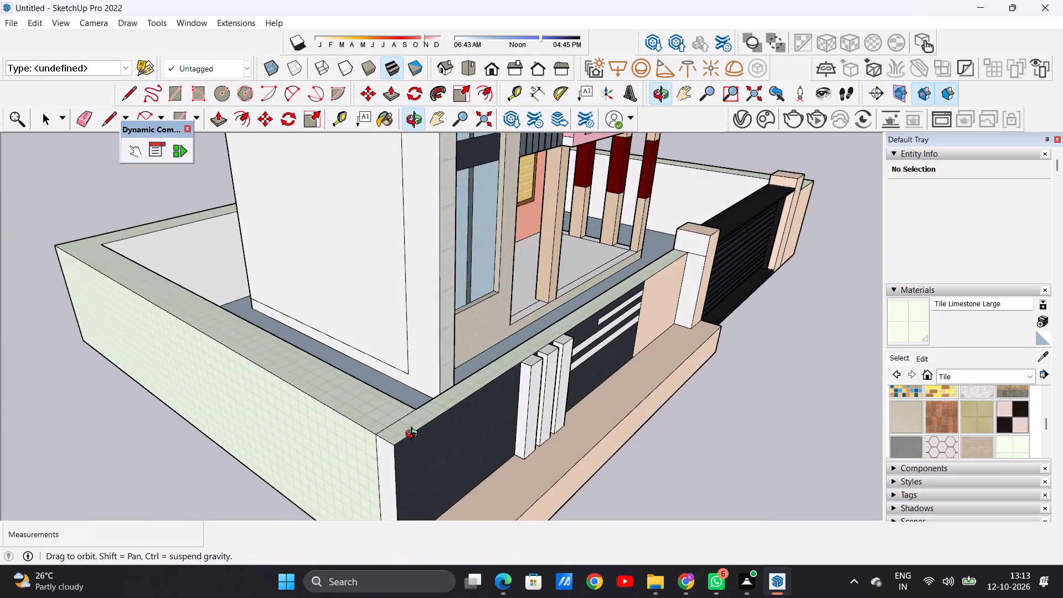
middle_click_drag(414, 435, 419, 428)
middle_click_drag(428, 409, 447, 359)
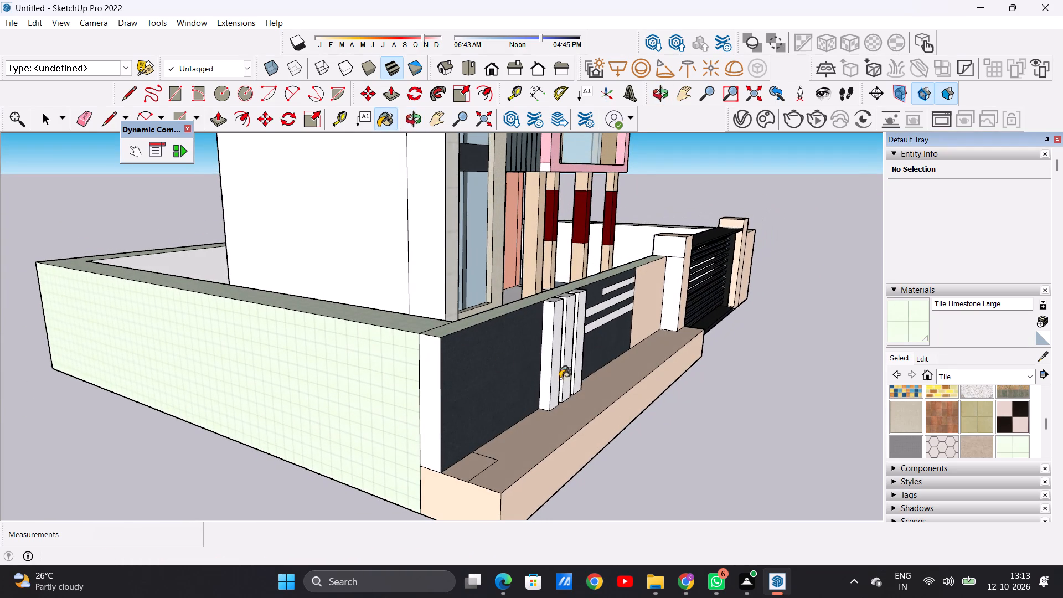
scroll(431, 424, "up", 5)
left_click(431, 420)
scroll(431, 420, "down", 3)
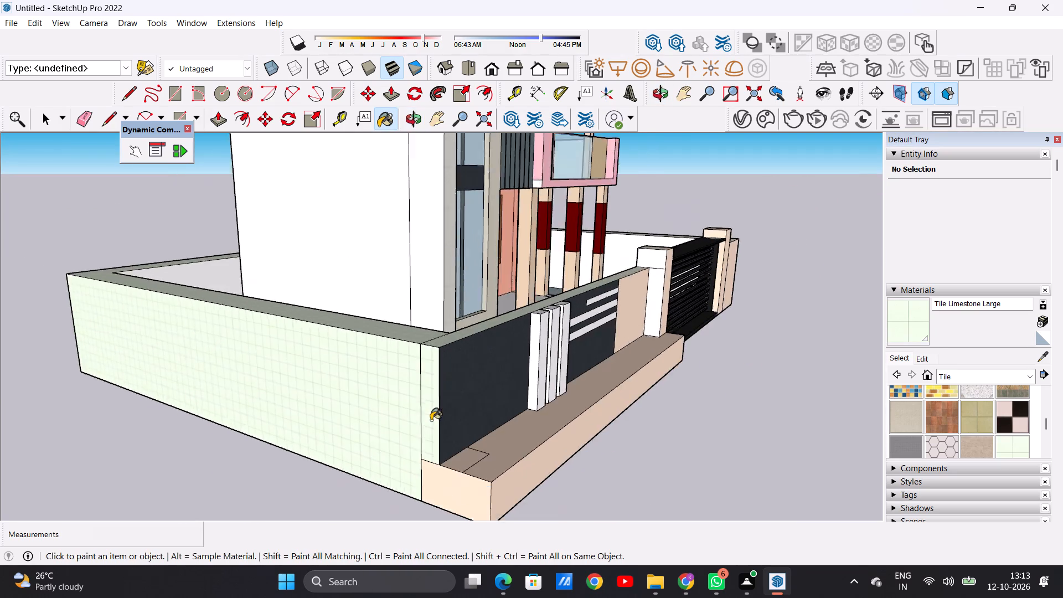
Paint the outer face of the rear boundary wall with Tile Limestone Large.
scroll(431, 420, "down", 20)
scroll(431, 420, "down", 2)
middle_click_drag(345, 398, 620, 383)
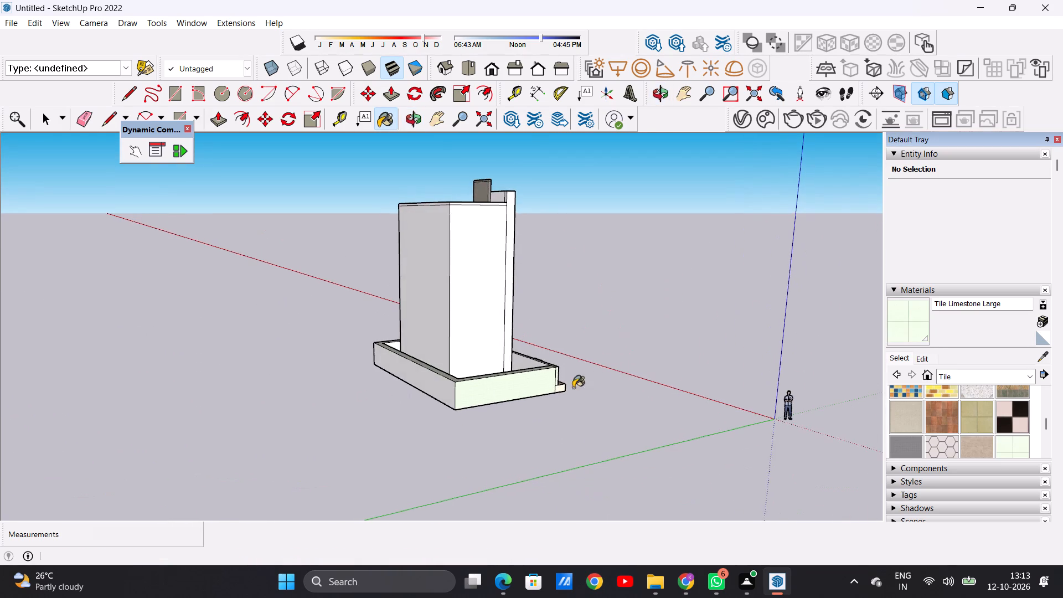
scroll(456, 390, "up", 3)
scroll(455, 390, "down", 1)
scroll(455, 390, "up", 11)
left_click(441, 384)
scroll(407, 442, "down", 12)
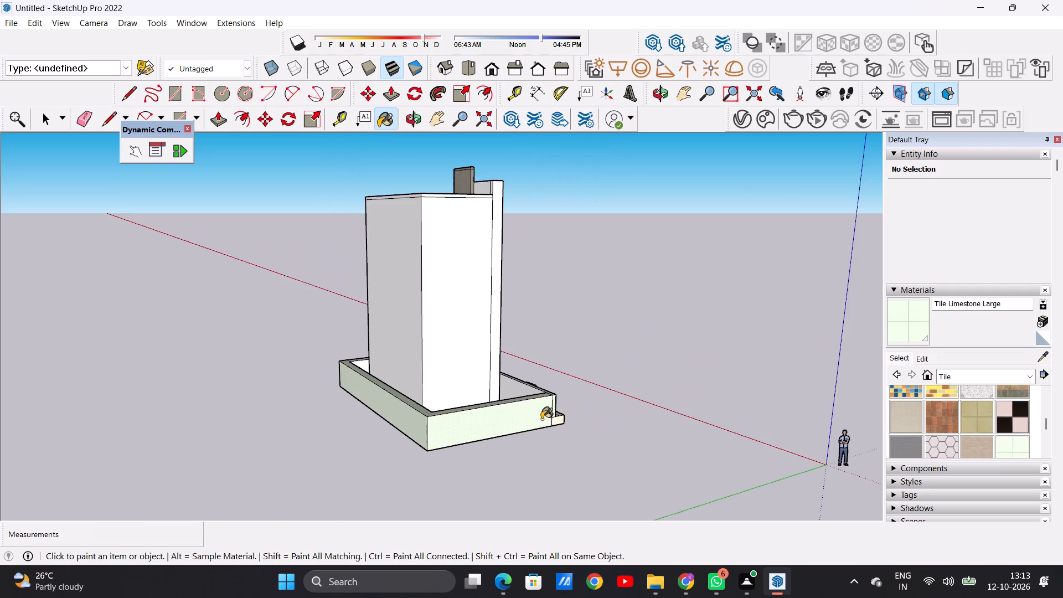
Paint the inner faces of the rear boundary wall and both side boundary walls with Tile Limestone Large.
middle_click_drag(534, 421, 241, 517)
scroll(382, 408, "up", 7)
middle_click_drag(386, 424, 237, 440)
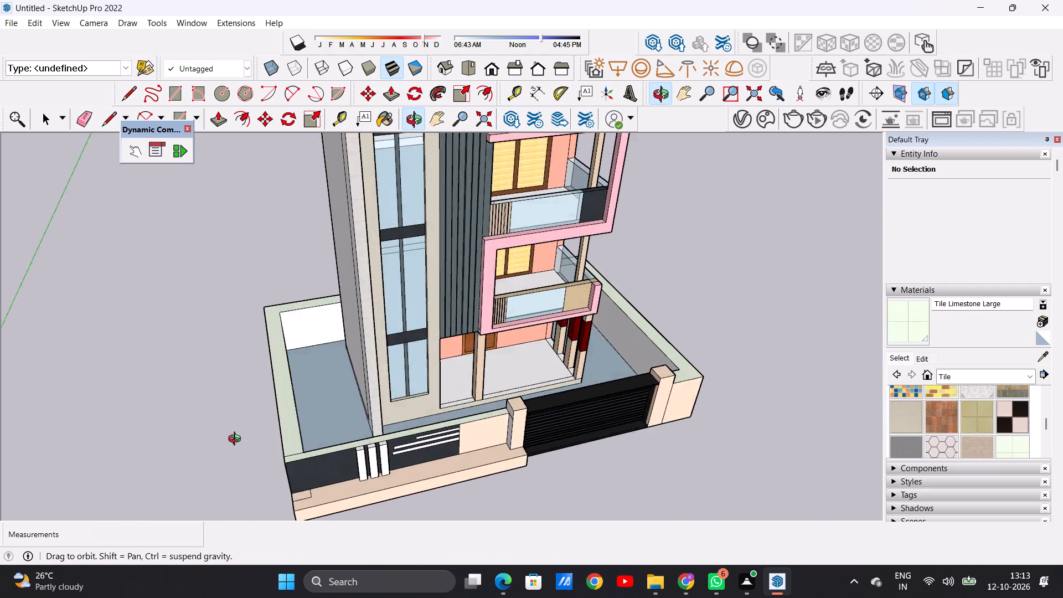
middle_click_drag(237, 440, 215, 445)
scroll(303, 370, "up", 13)
left_click(275, 382)
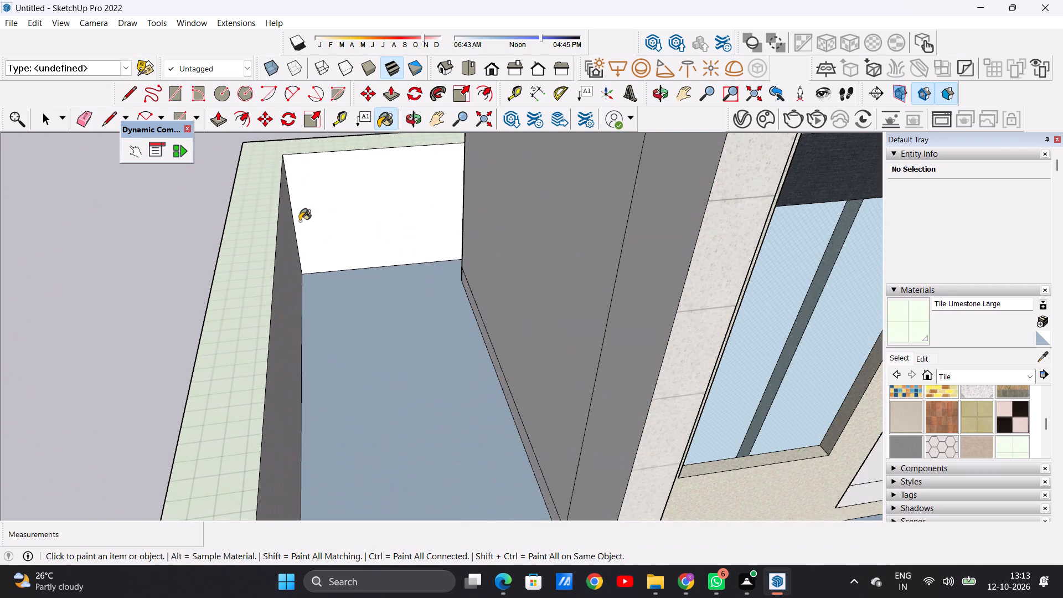
left_click(300, 221)
scroll(240, 324, "down", 6)
scroll(260, 372, "down", 9)
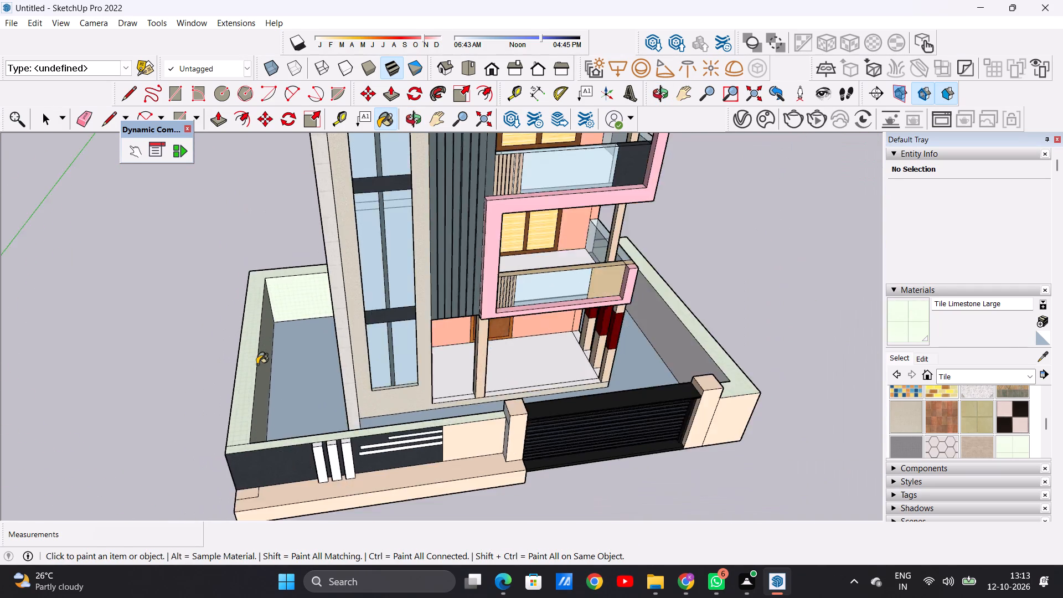
scroll(257, 364, "down", 6)
scroll(510, 339, "up", 20)
scroll(510, 339, "up", 2)
left_click(523, 360)
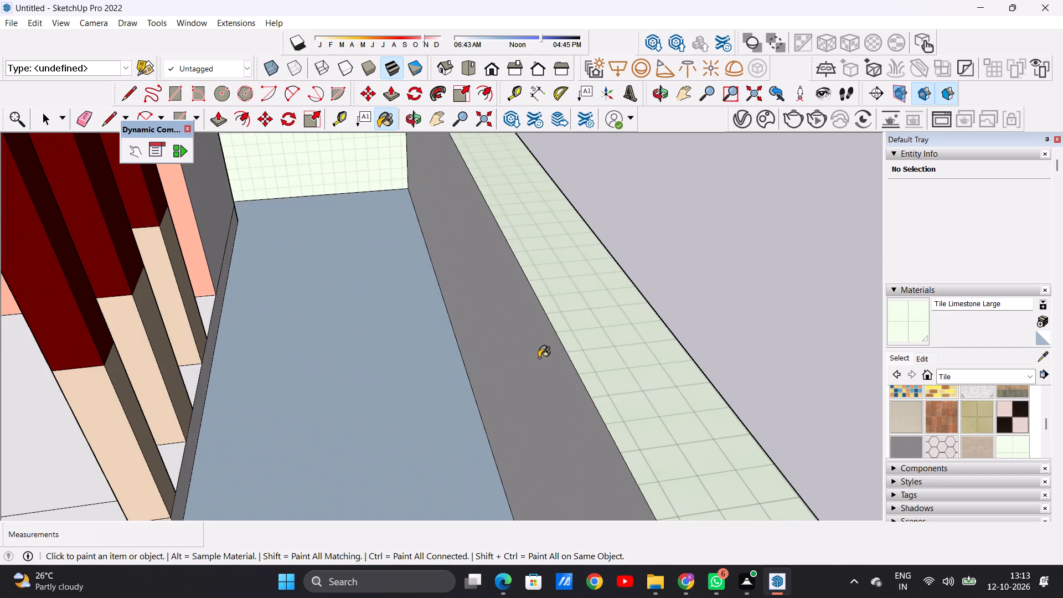
Paint the inner faces of the front boundary wall on both sides of the gate with Tile Limestone Large.
scroll(539, 358, "down", 19)
middle_click_drag(581, 338, 22, 355)
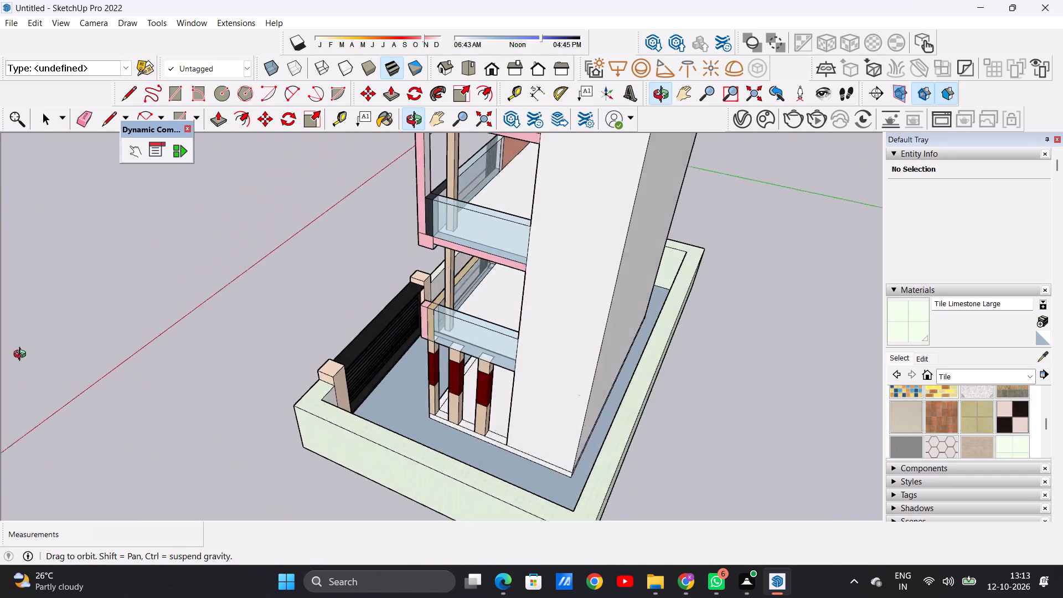
middle_click_drag(22, 355, 0, 355)
scroll(355, 383, "up", 17)
left_click(218, 408)
scroll(337, 443, "down", 2)
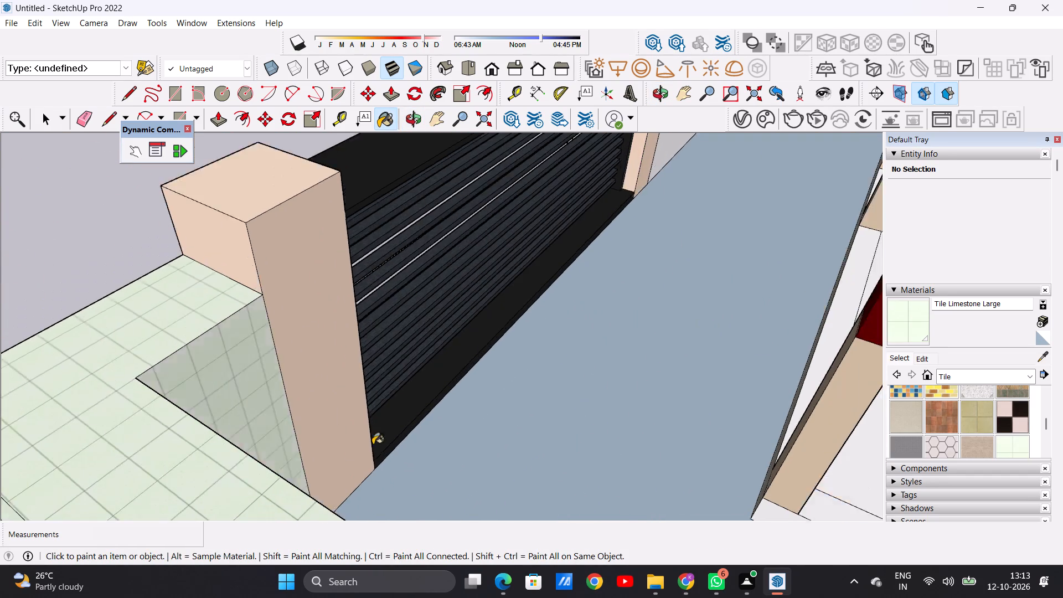
scroll(373, 445, "down", 10)
scroll(553, 244, "up", 8)
scroll(555, 264, "down", 1)
scroll(555, 264, "up", 4)
left_click(546, 276)
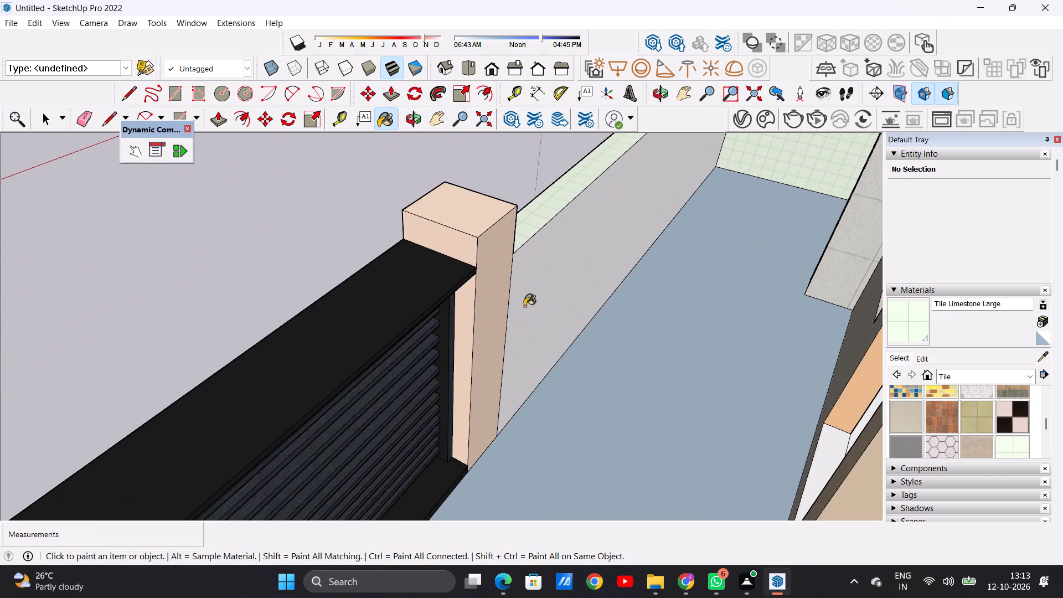
scroll(522, 322, "down", 18)
Examine the boundary wall and the house from the front and sides for faces still without a material.
middle_click_drag(419, 347, 828, 255)
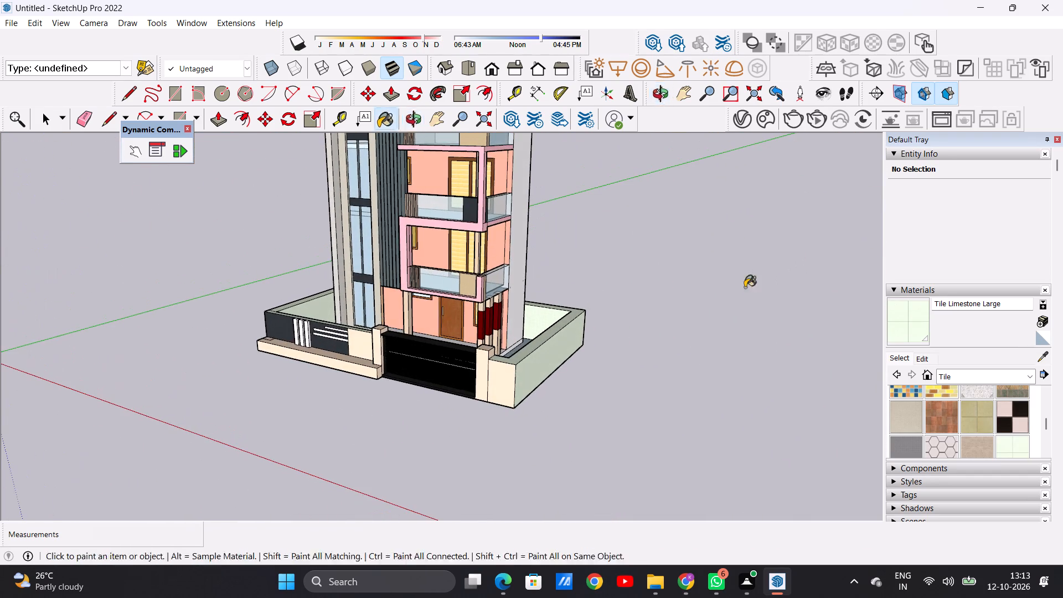
middle_click_drag(261, 337, 334, 451)
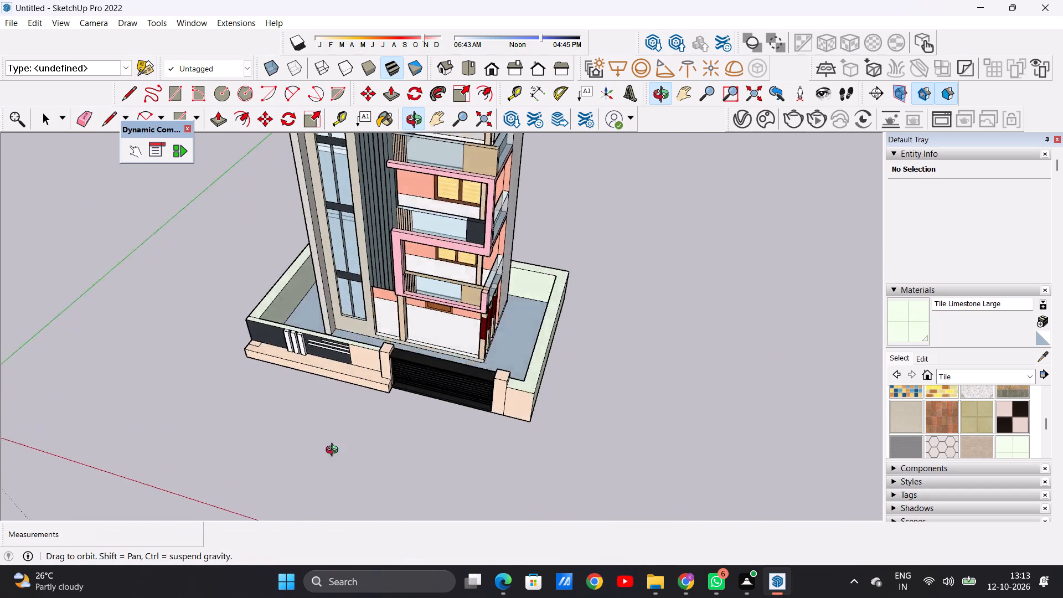
middle_click_drag(334, 451, 641, 400)
scroll(455, 407, "down", 7)
scroll(389, 330, "up", 5)
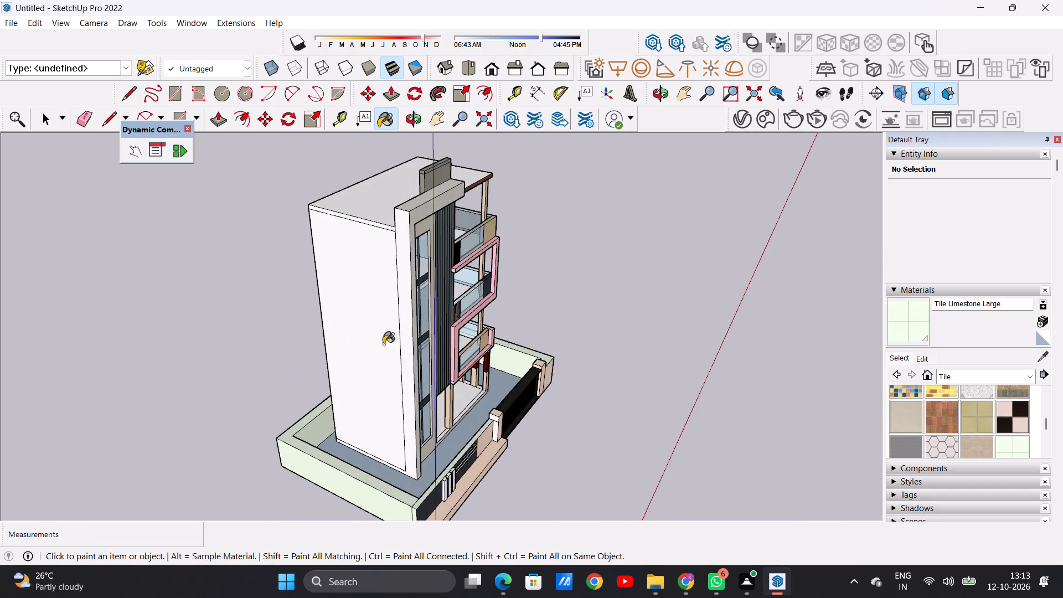
middle_click_drag(355, 390, 190, 340)
middle_click_drag(190, 340, 199, 353)
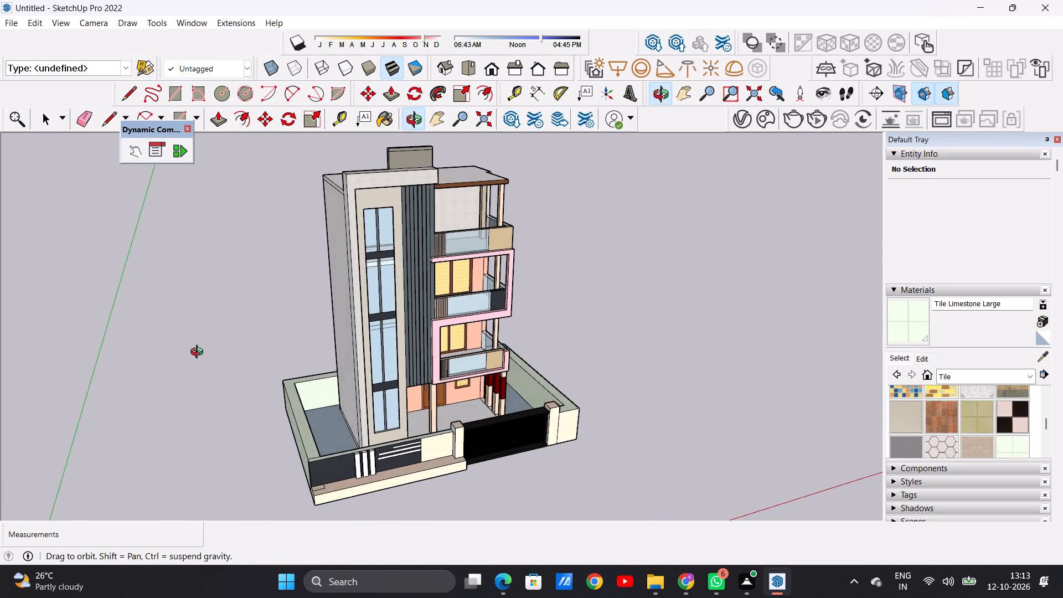
middle_click_drag(199, 353, 368, 342)
Paint the plain side wall of the house and its narrow front strip with Tile Various Tan.
scroll(390, 324, "up", 7)
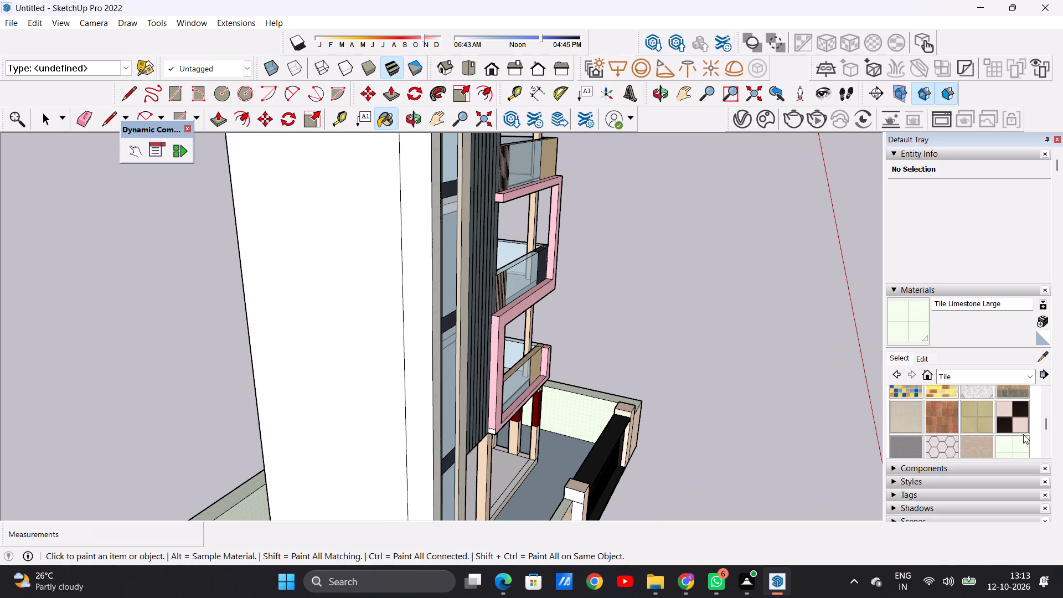
scroll(948, 422, "down", 2)
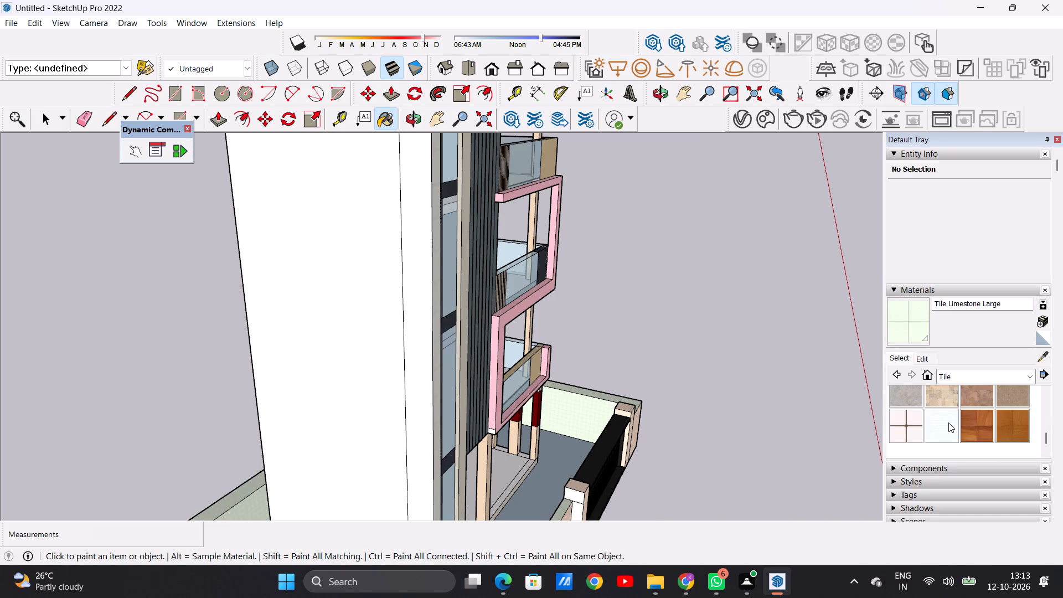
left_click(937, 401)
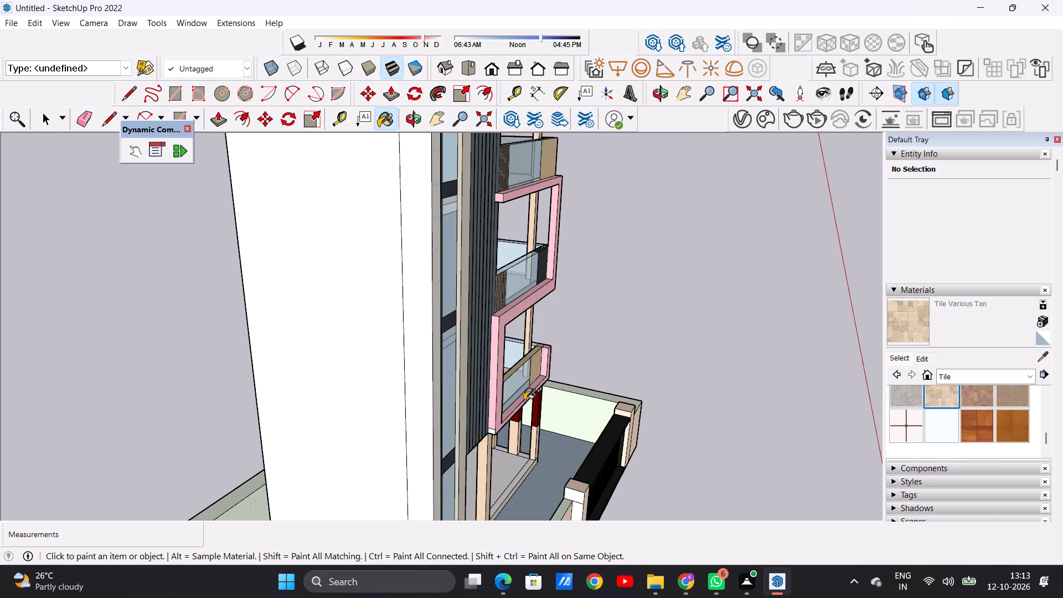
left_click(381, 400)
left_click(415, 382)
scroll(346, 391, "up", 6)
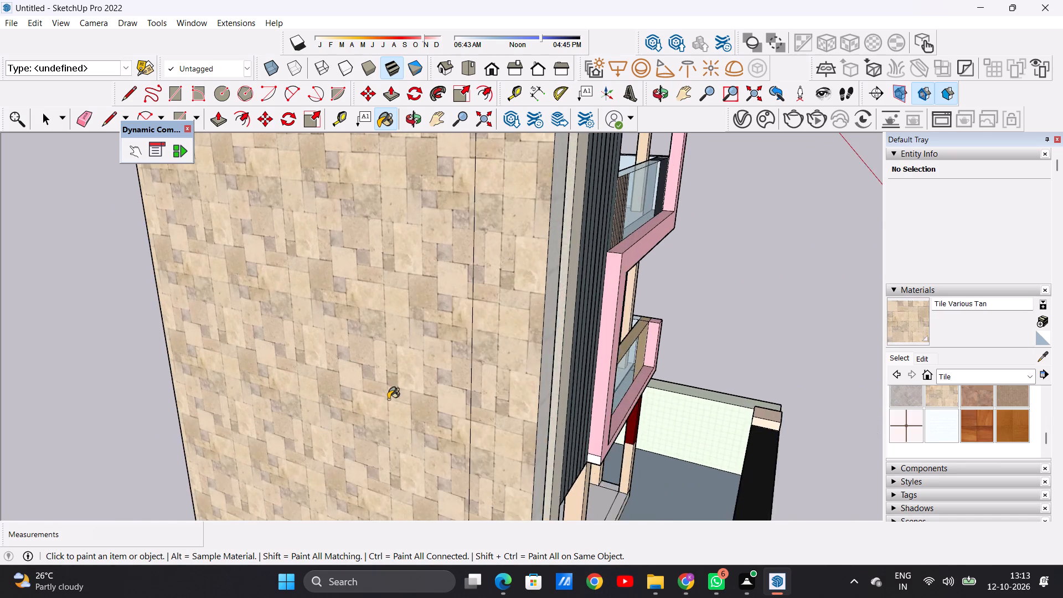
scroll(388, 399, "up", 12)
scroll(400, 411, "down", 20)
scroll(400, 411, "down", 17)
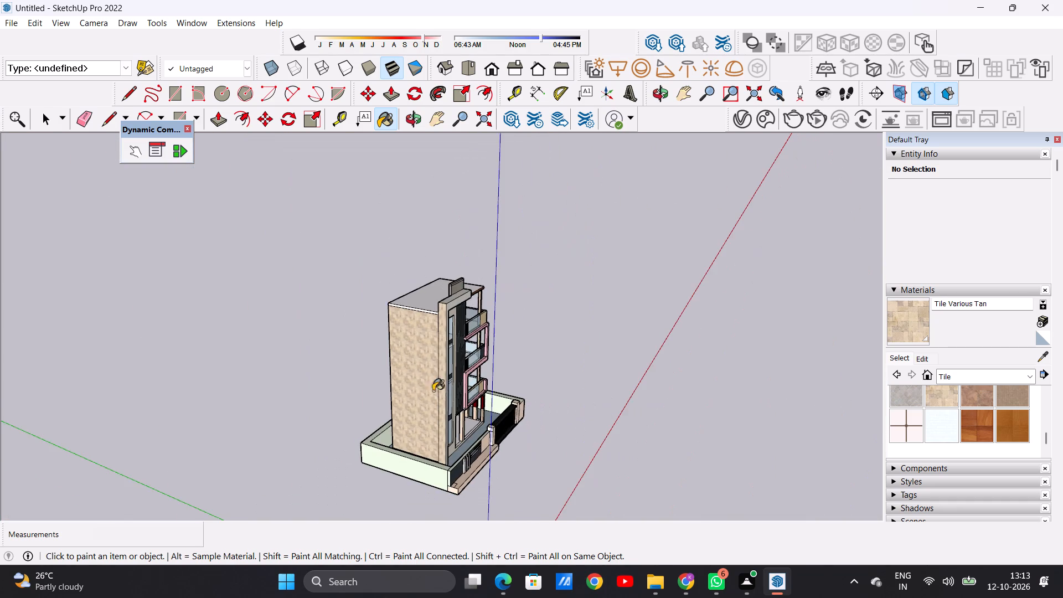
Paint the house's rear wall and the narrow side wall beside the balconies with Tile Various Tan.
middle_click_drag(386, 393, 336, 390)
scroll(427, 363, "up", 6)
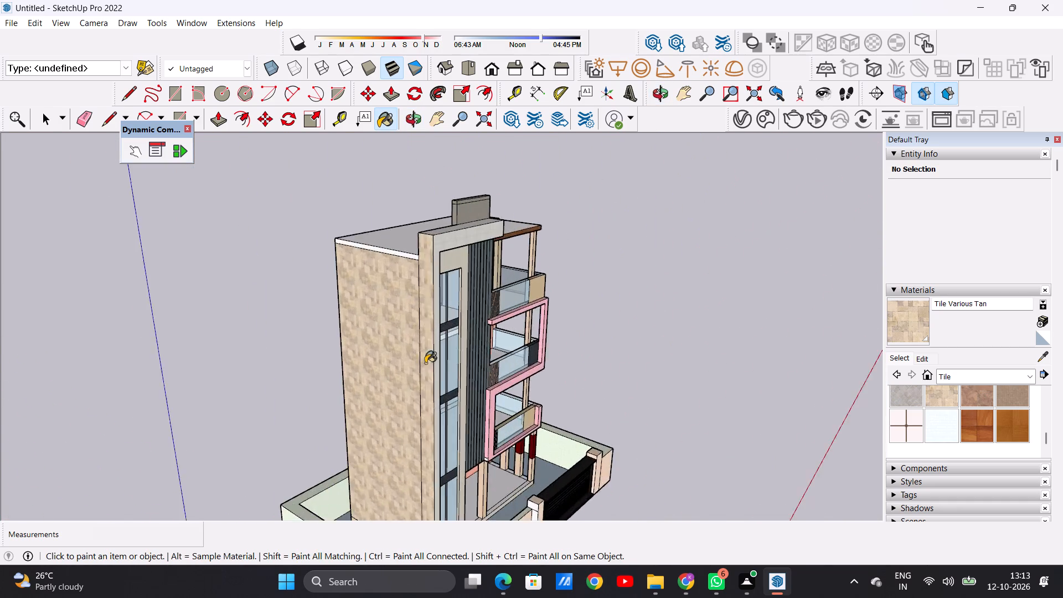
scroll(425, 363, "up", 11)
scroll(941, 413, "up", 2)
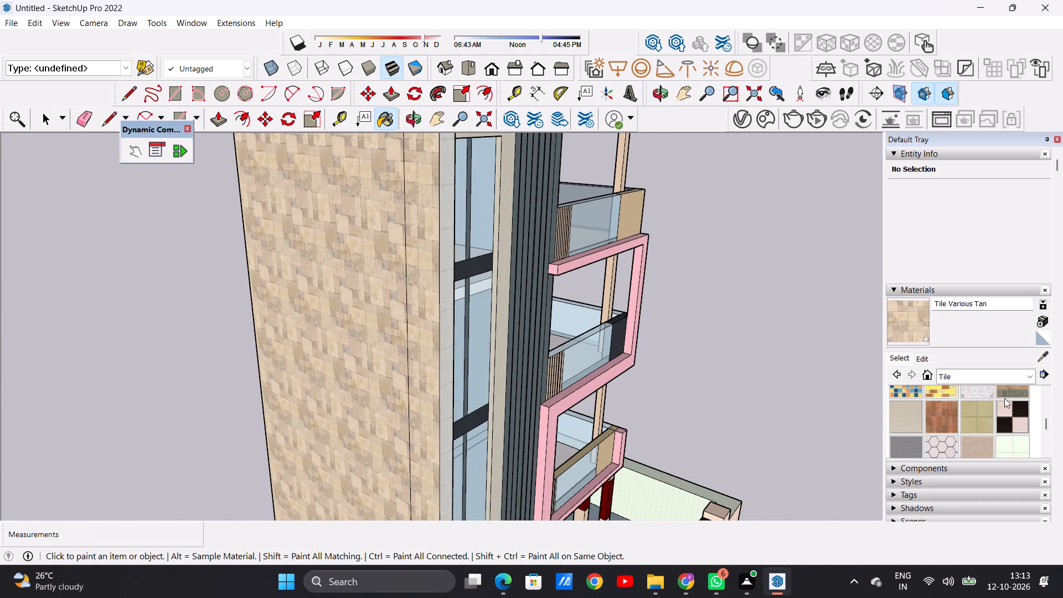
scroll(973, 410, "down", 1)
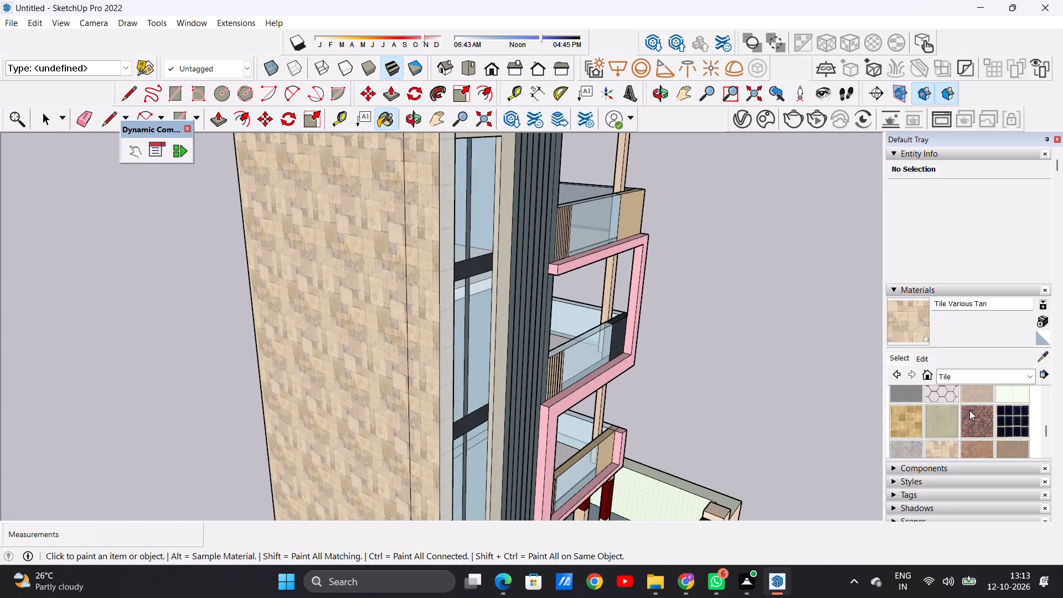
scroll(363, 361, "down", 5)
middle_click_drag(272, 364, 585, 378)
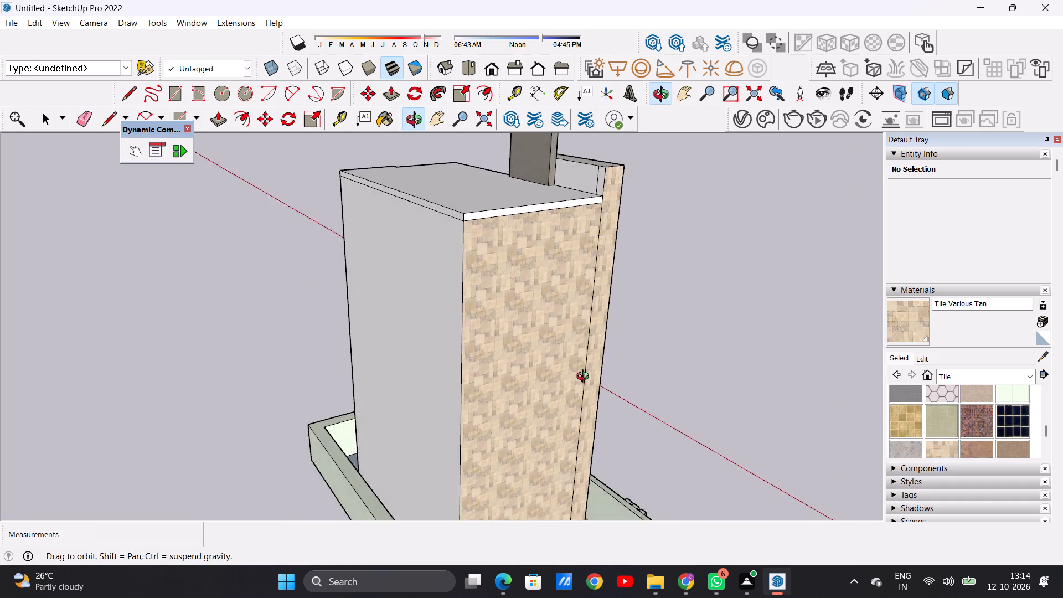
middle_click_drag(585, 378, 617, 371)
left_click(467, 364)
scroll(528, 359, "down", 5)
middle_click_drag(413, 362, 747, 350)
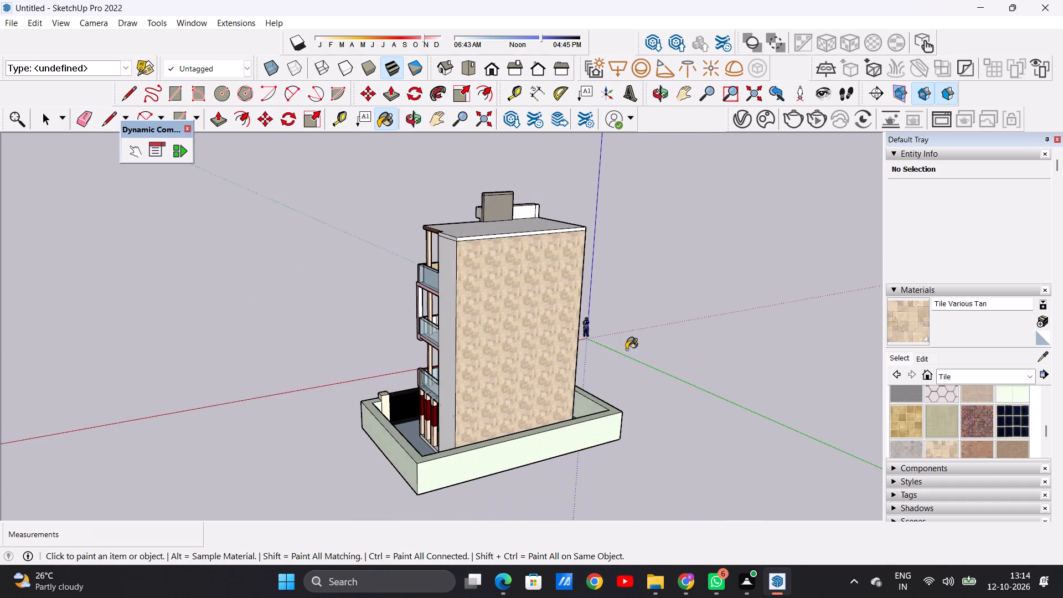
scroll(379, 349, "up", 6)
scroll(520, 324, "up", 6)
left_click(536, 327)
scroll(492, 406, "down", 4)
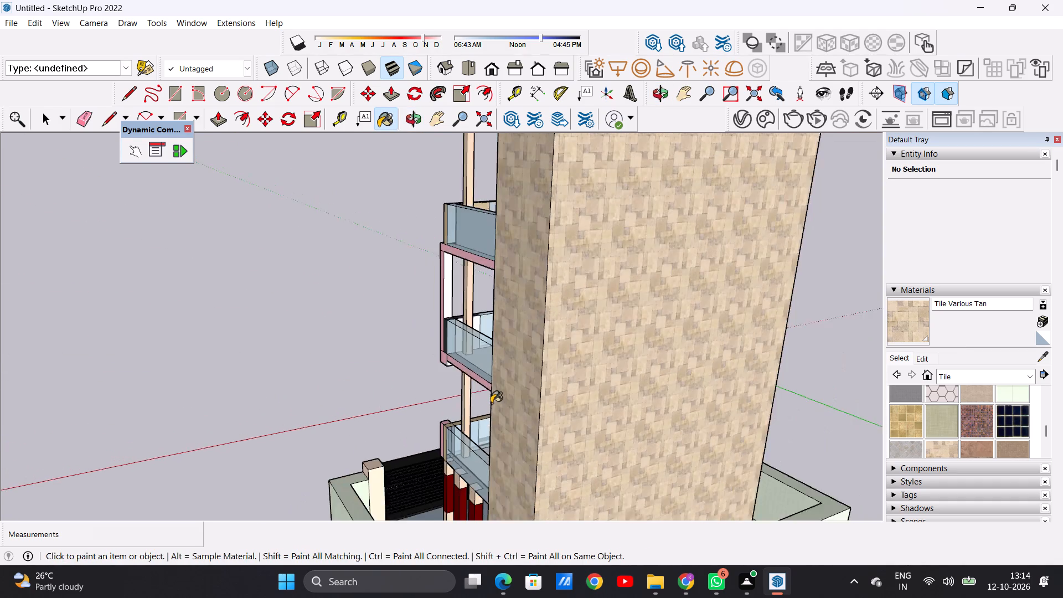
Paint the front and top faces of the tall frame around the front glazing with Terrazzo Tile Light from Synthetic Surfaces.
scroll(491, 403, "down", 11)
scroll(533, 288, "up", 2)
scroll(533, 288, "down", 1)
scroll(533, 288, "up", 5)
middle_click_drag(526, 286, 445, 399)
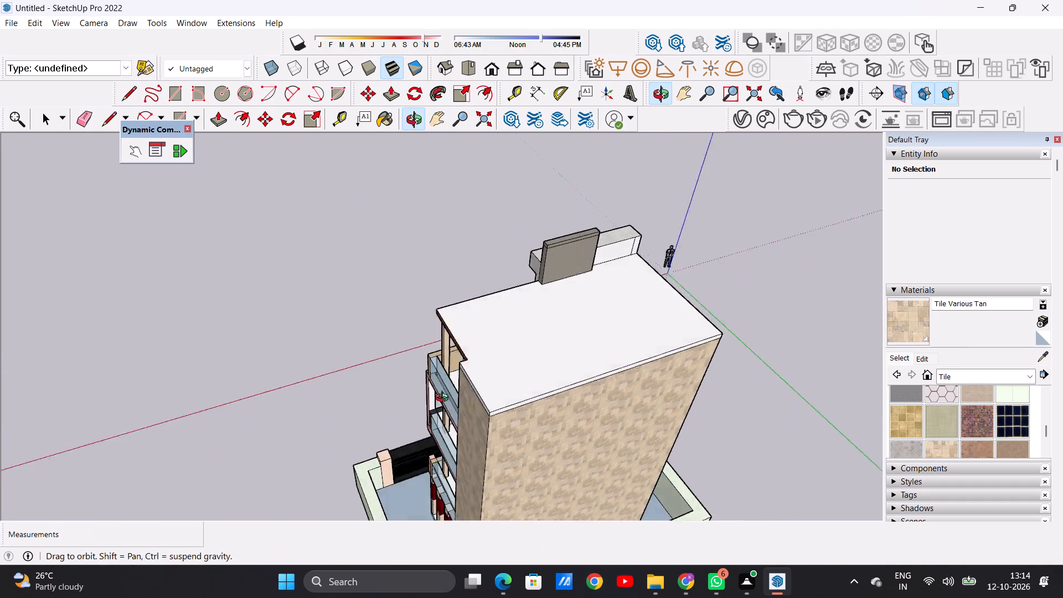
middle_click_drag(445, 399, 213, 395)
middle_click_drag(437, 406, 354, 338)
scroll(457, 310, "up", 5)
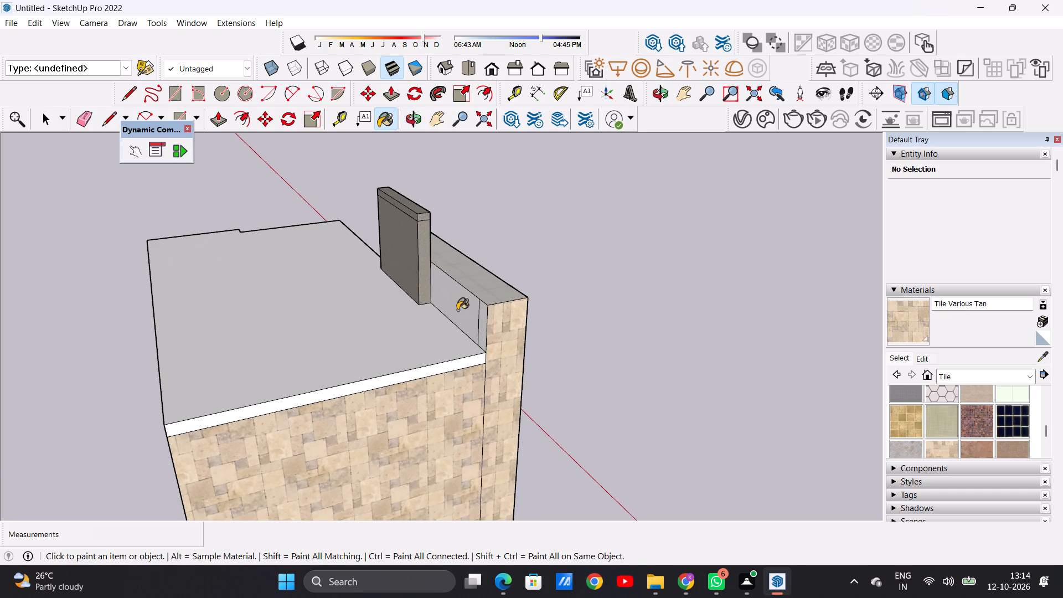
scroll(942, 414, "down", 1)
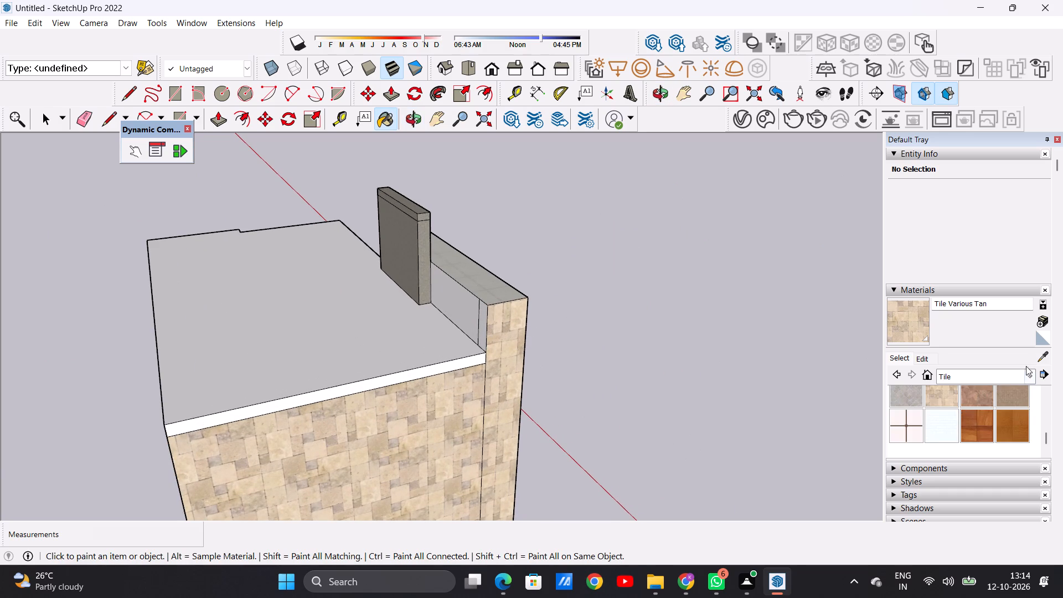
left_click(1026, 370)
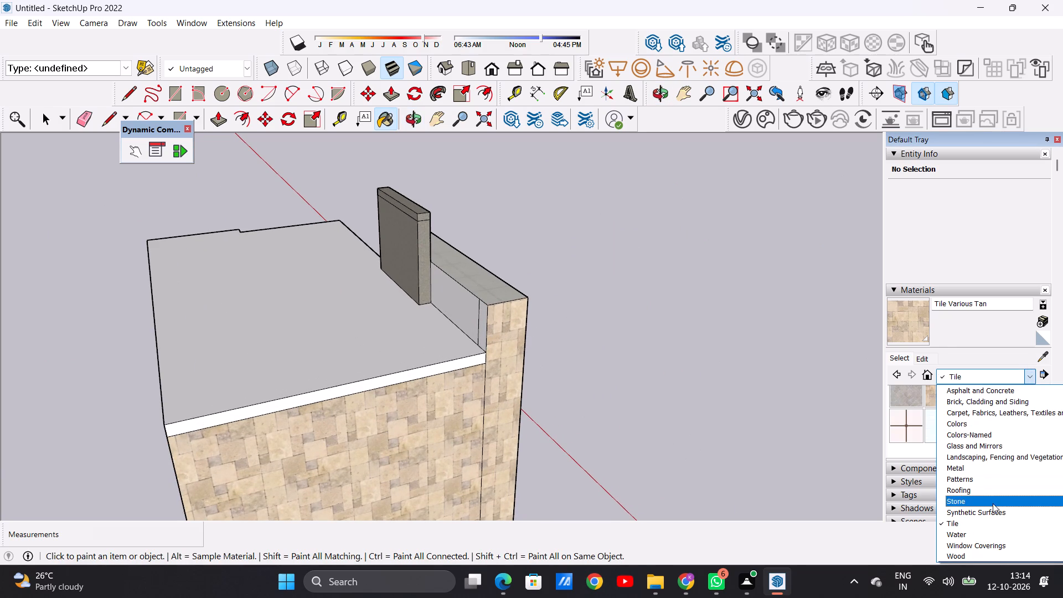
left_click(994, 512)
scroll(937, 429, "down", 1)
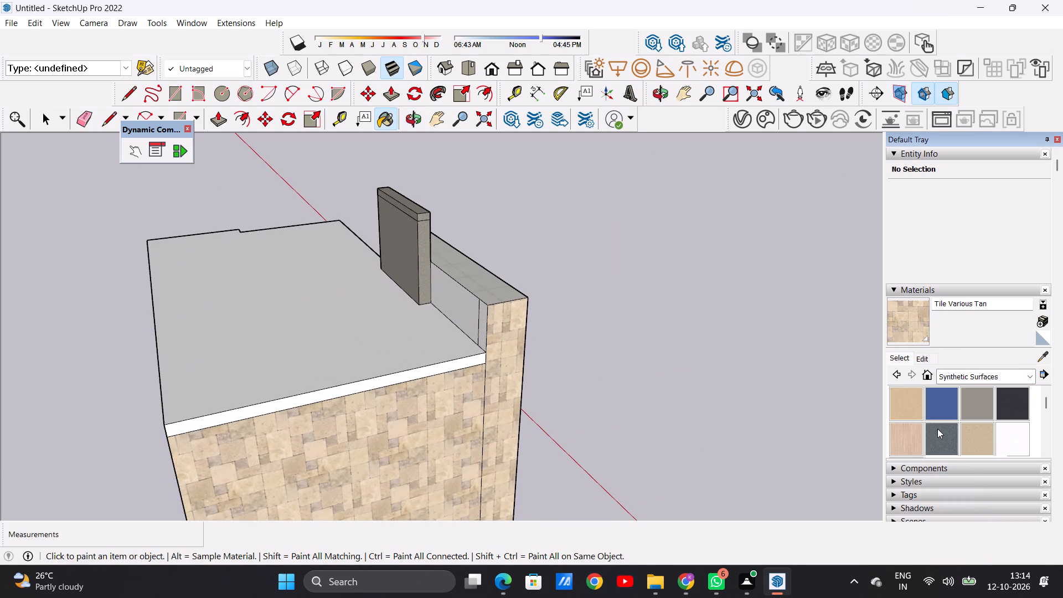
left_click(946, 413)
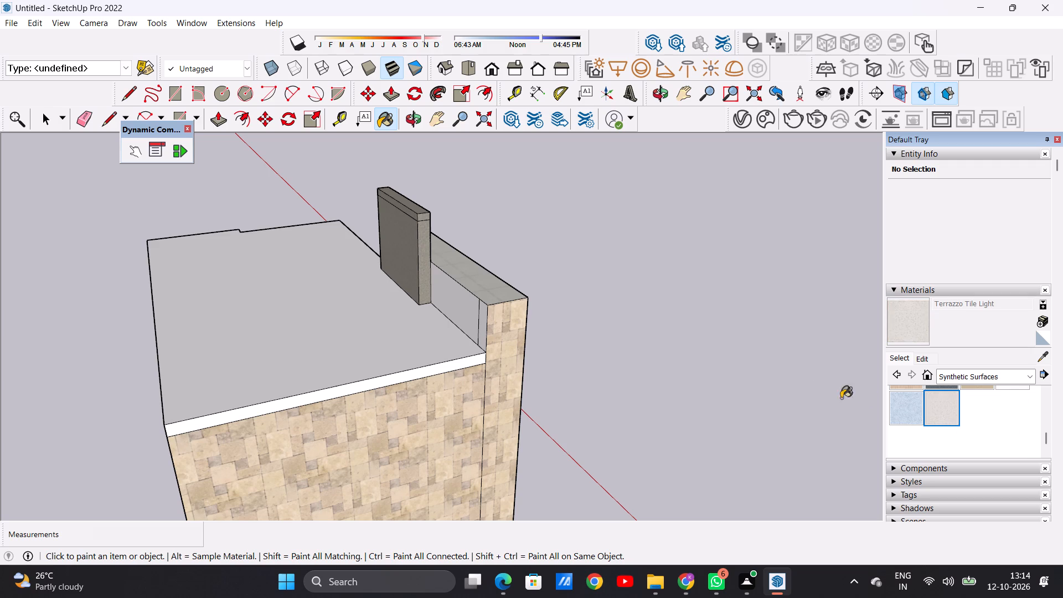
middle_click_drag(580, 417, 414, 409)
scroll(361, 349, "up", 8)
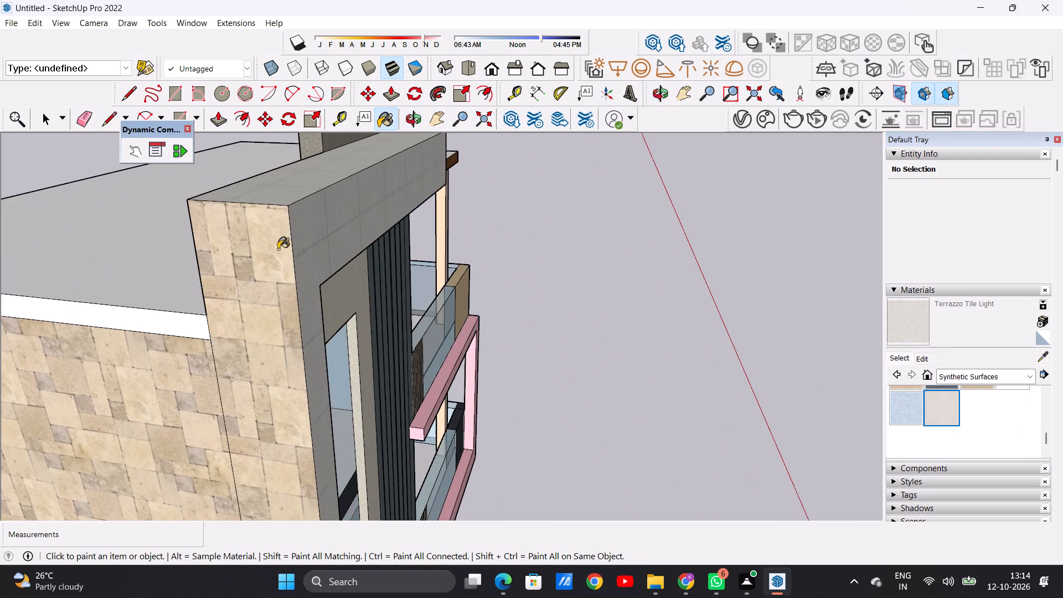
left_click(314, 240)
left_click(288, 182)
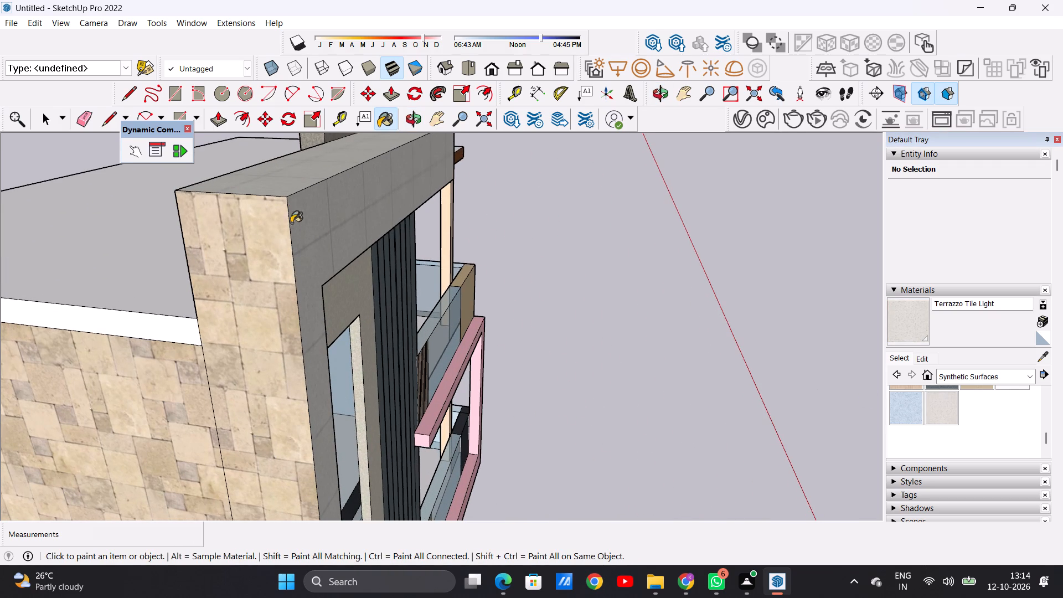
Paint the two rear faces of the tall front frame above the roof with Terrazzo Tile Light.
scroll(308, 244, "down", 4)
middle_click_drag(254, 266, 589, 288)
scroll(616, 262, "up", 4)
left_click(617, 254)
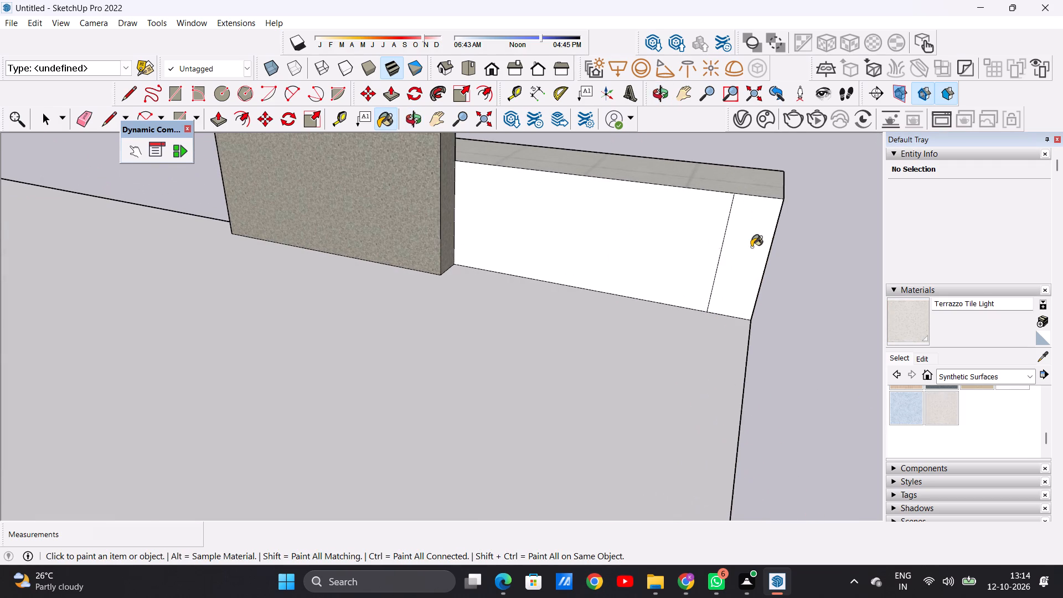
left_click(742, 254)
Repaint the tall front frame's narrow outer side strip with Terrazzo Tile Light.
scroll(563, 323, "down", 18)
middle_click_drag(618, 404, 582, 334)
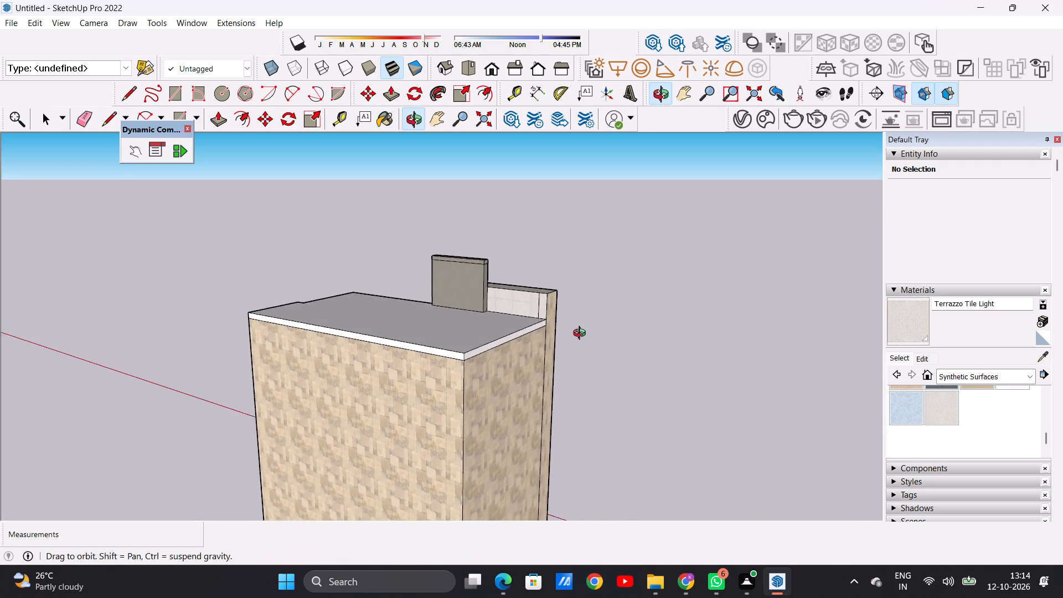
middle_click_drag(582, 334, 87, 379)
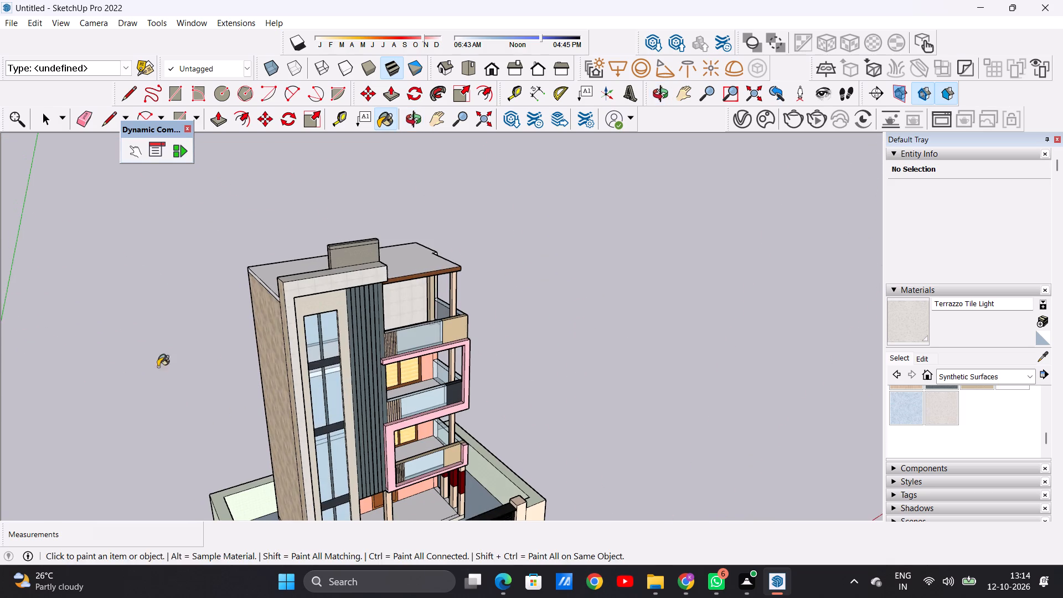
middle_click_drag(250, 368, 373, 348)
scroll(363, 343, "up", 12)
left_click(355, 341)
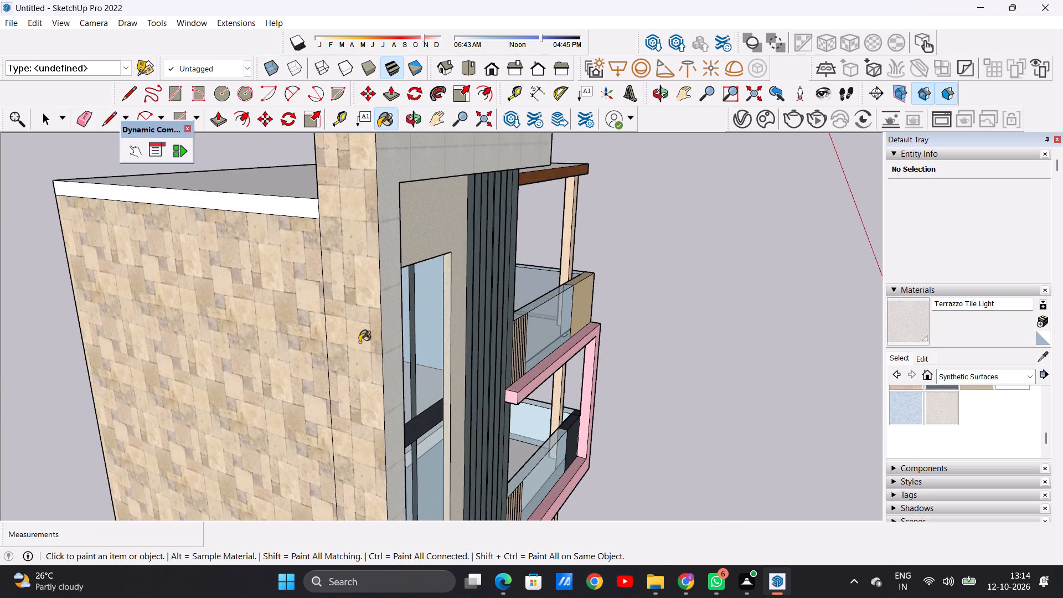
Paint the roof slab edge above the balcony-side wall and its short front return with Terrazzo Tile Light.
scroll(361, 344, "down", 20)
scroll(361, 344, "down", 2)
scroll(396, 433, "up", 7)
middle_click_drag(347, 410, 346, 410)
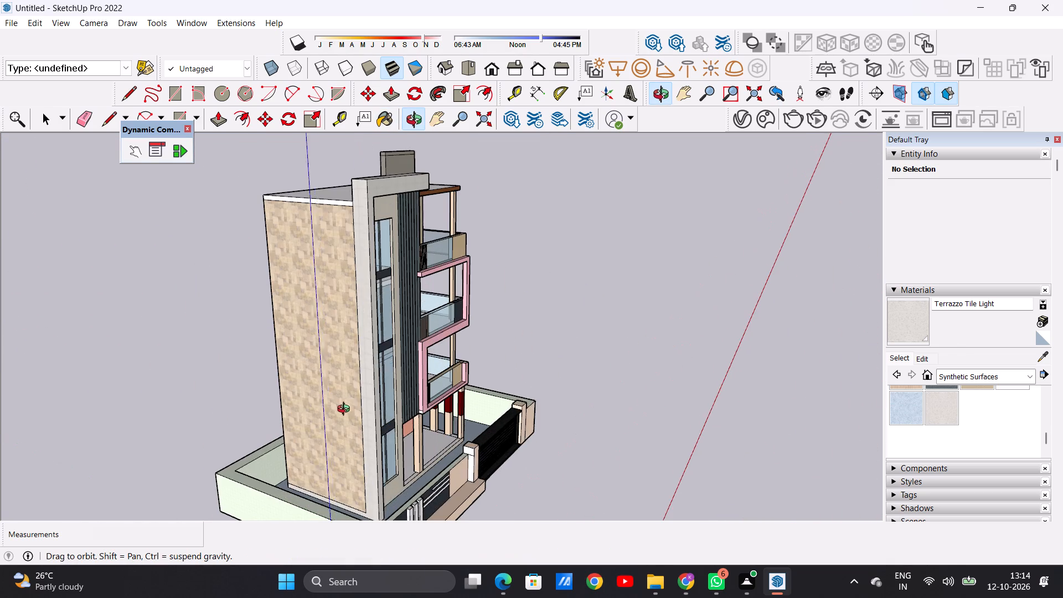
middle_click_drag(346, 410, 465, 456)
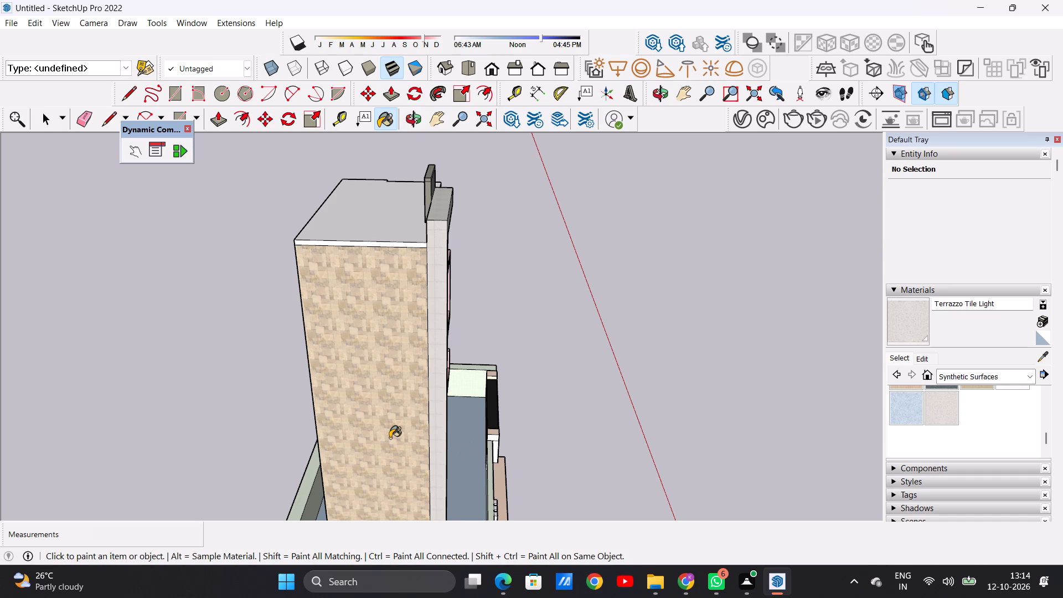
scroll(386, 430, "down", 11)
middle_click_drag(402, 426, 151, 358)
middle_click_drag(411, 349, 142, 368)
scroll(489, 262, "up", 14)
middle_click_drag(401, 334, 399, 388)
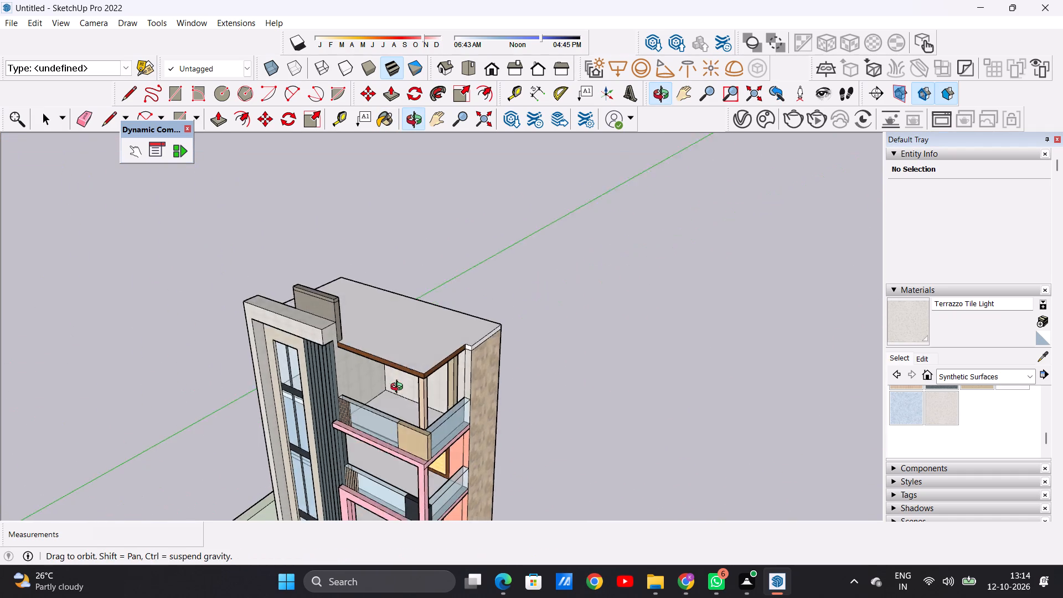
middle_click_drag(399, 388, 347, 396)
scroll(498, 372, "up", 9)
middle_click_drag(423, 379, 470, 329)
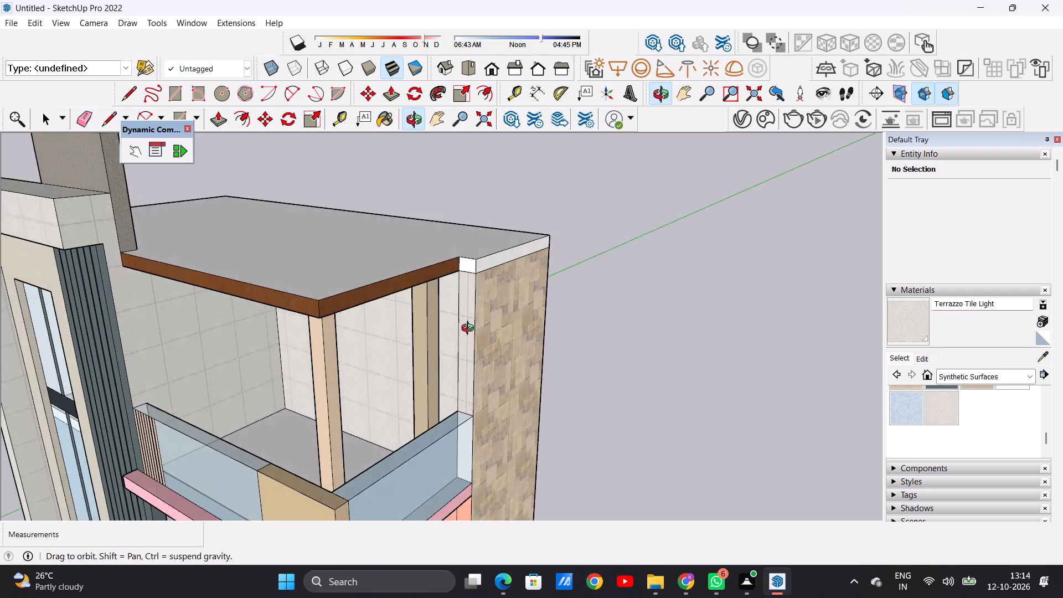
middle_click_drag(470, 329, 443, 407)
scroll(470, 353, "up", 2)
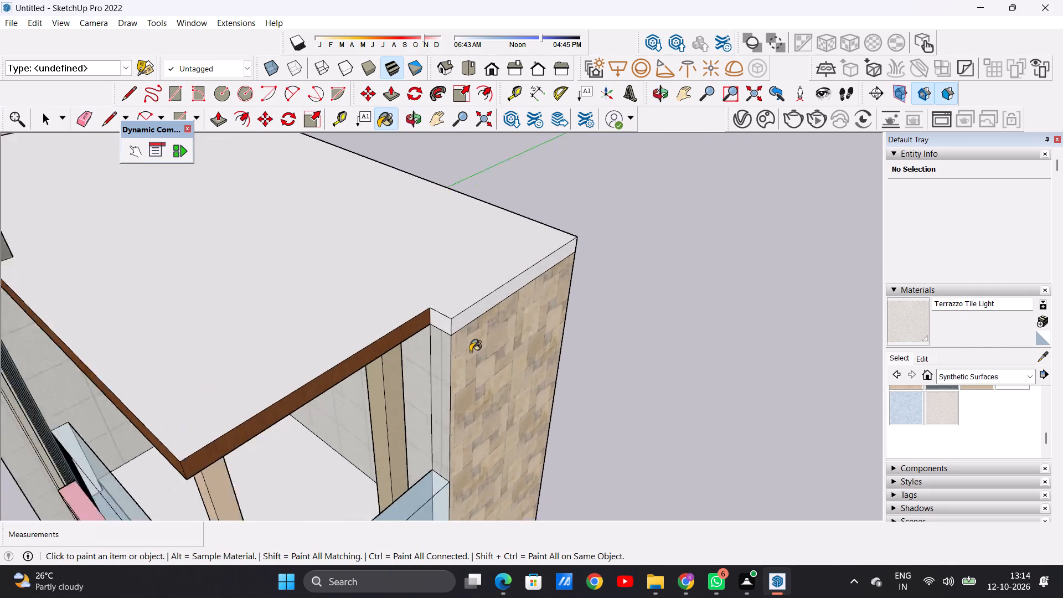
scroll(470, 352, "up", 10)
left_click(428, 284)
left_click(404, 283)
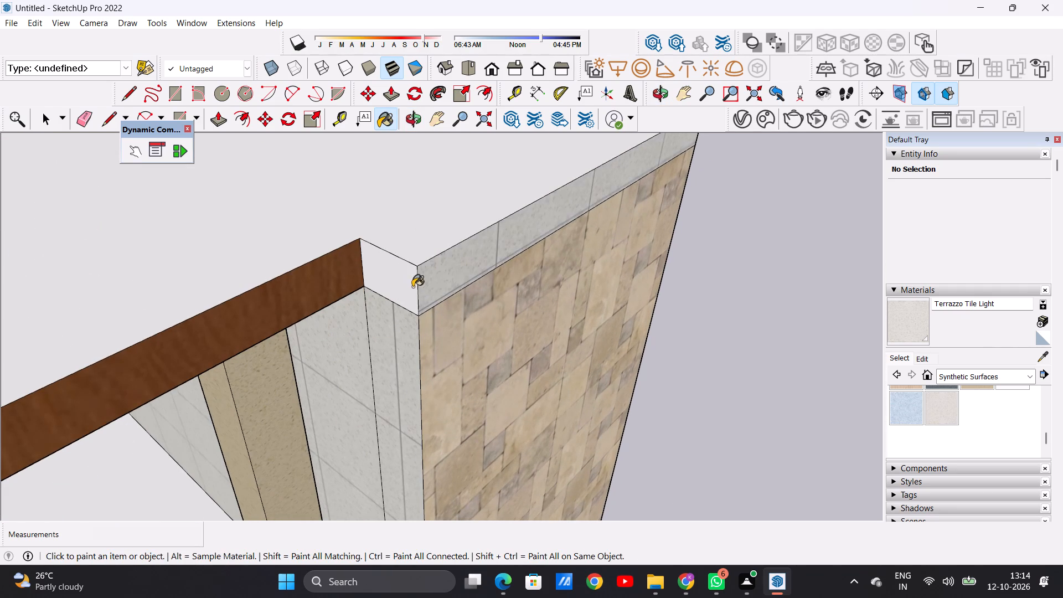
Paint the roof slab edges above the rear wall and the plain side wall with Terrazzo Tile Light.
scroll(424, 302, "down", 16)
middle_click_drag(470, 260, 111, 265)
scroll(448, 262, "up", 13)
left_click(396, 277)
scroll(401, 302, "down", 8)
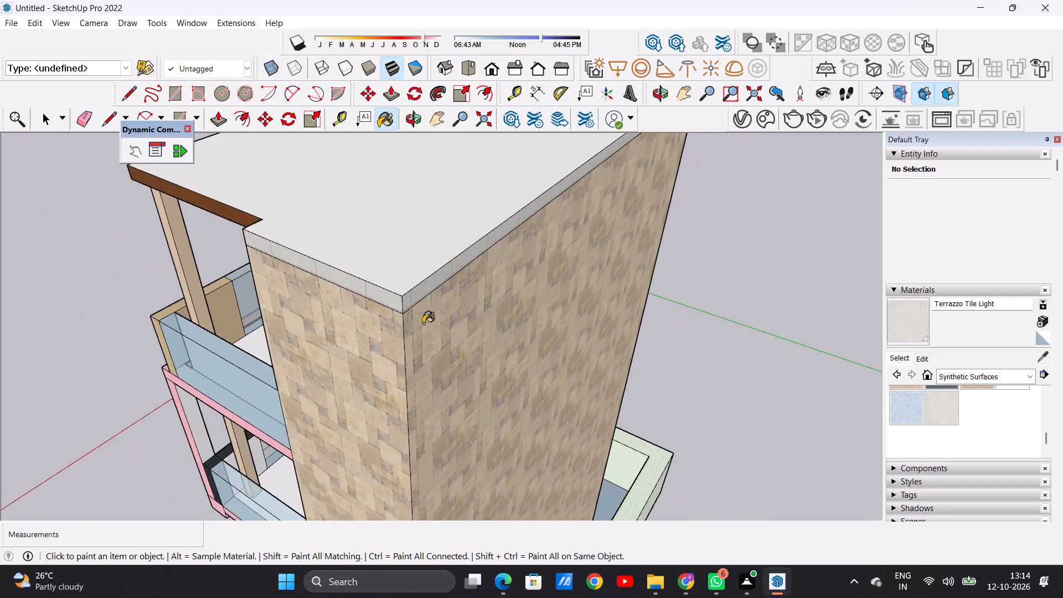
scroll(422, 331, "down", 16)
middle_click_drag(476, 297, 140, 312)
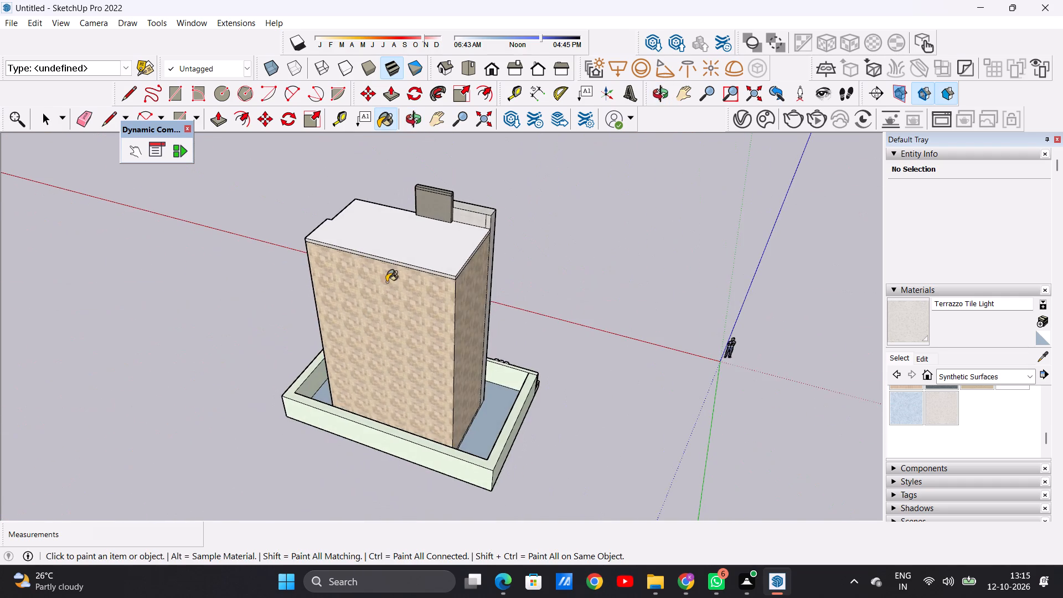
scroll(463, 264, "up", 6)
middle_click_drag(481, 311, 428, 277)
scroll(396, 230, "up", 12)
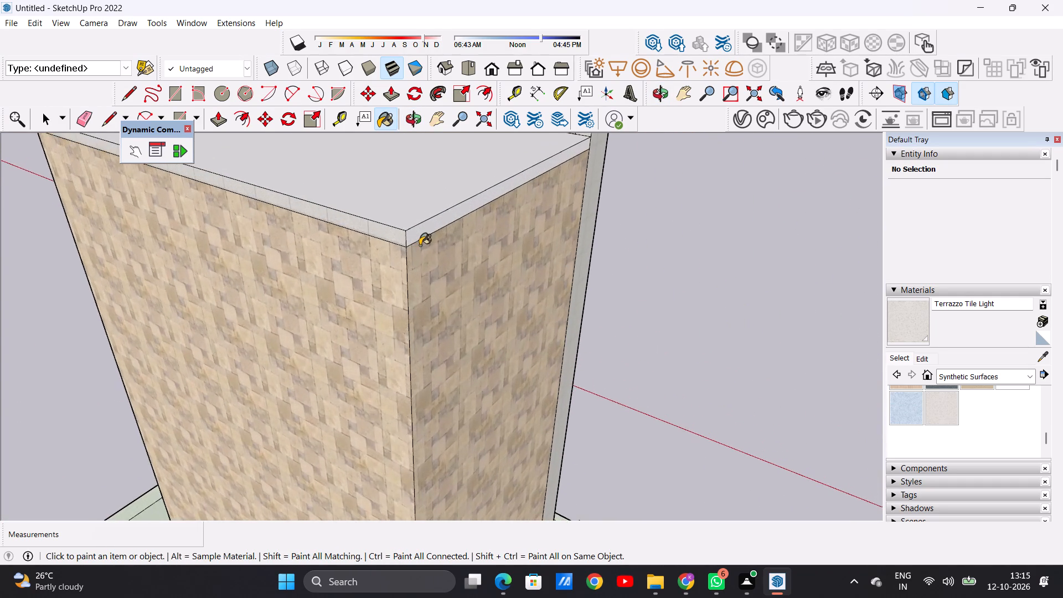
scroll(420, 245, "up", 4)
left_click(412, 234)
Paint the top face of the roof slab with Formica Graystone from Synthetic Surfaces.
scroll(426, 287, "down", 20)
middle_click_drag(424, 247, 437, 326)
scroll(502, 309, "up", 17)
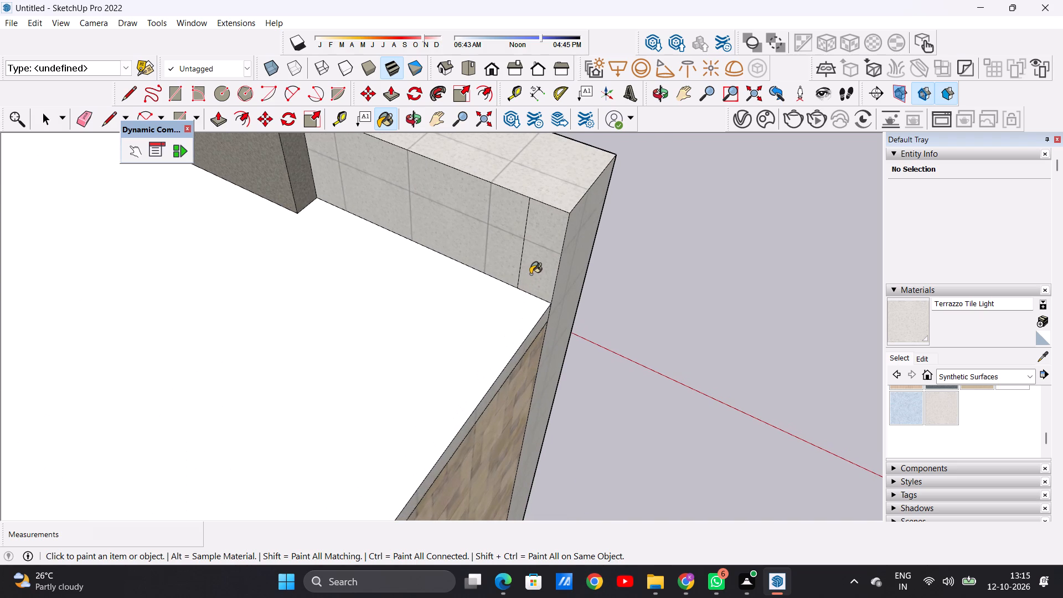
scroll(955, 417, "up", 2)
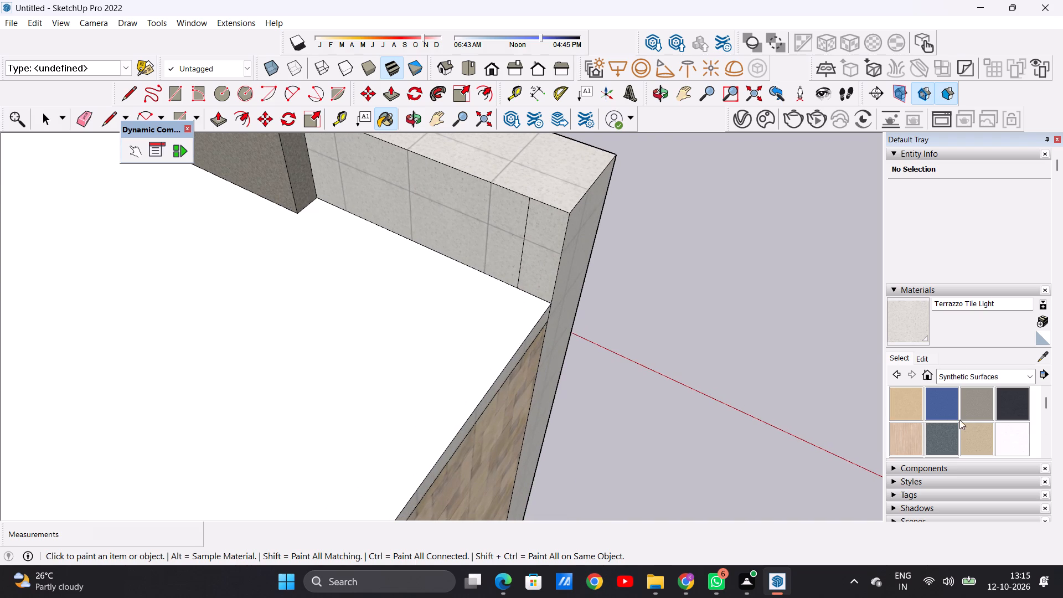
left_click(978, 412)
left_click(370, 403)
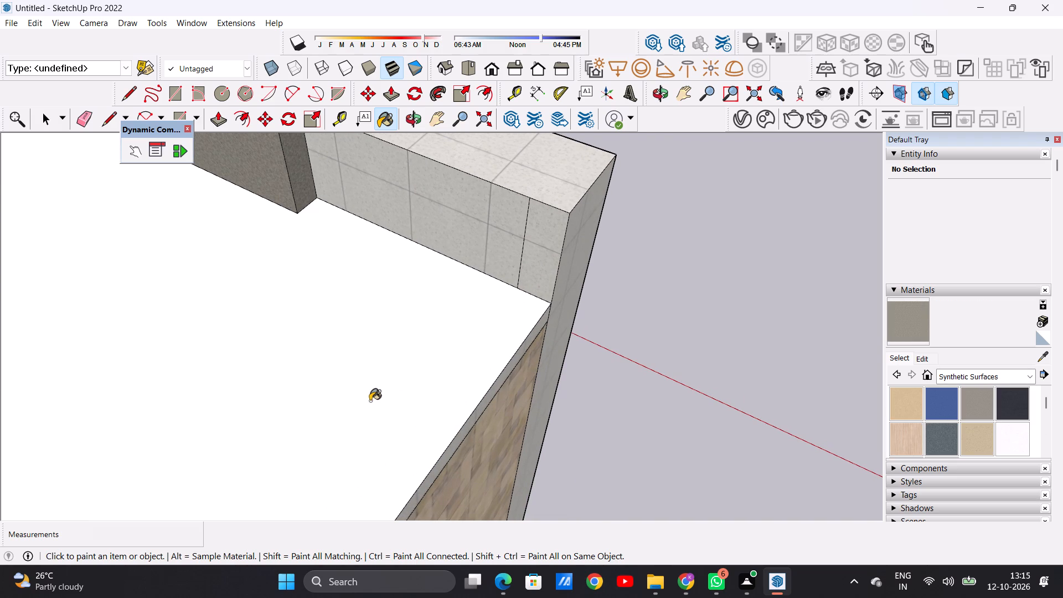
Examine the painted roof and the front facade with its balconies from above, the front and below.
scroll(437, 355, "down", 11)
middle_click_drag(275, 370, 604, 274)
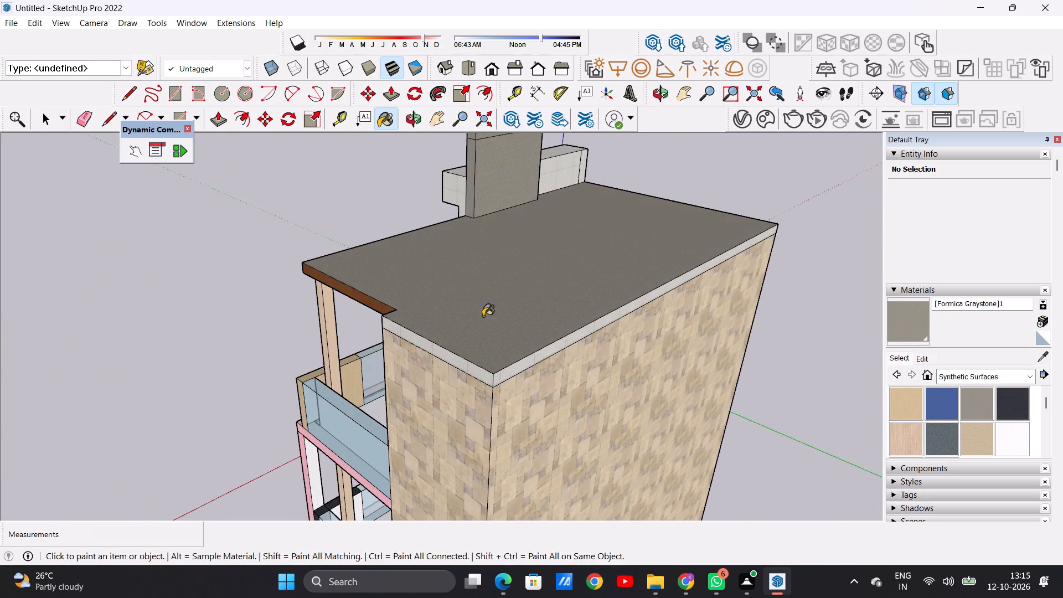
middle_click_drag(483, 316, 791, 292)
middle_click_drag(473, 307, 706, 282)
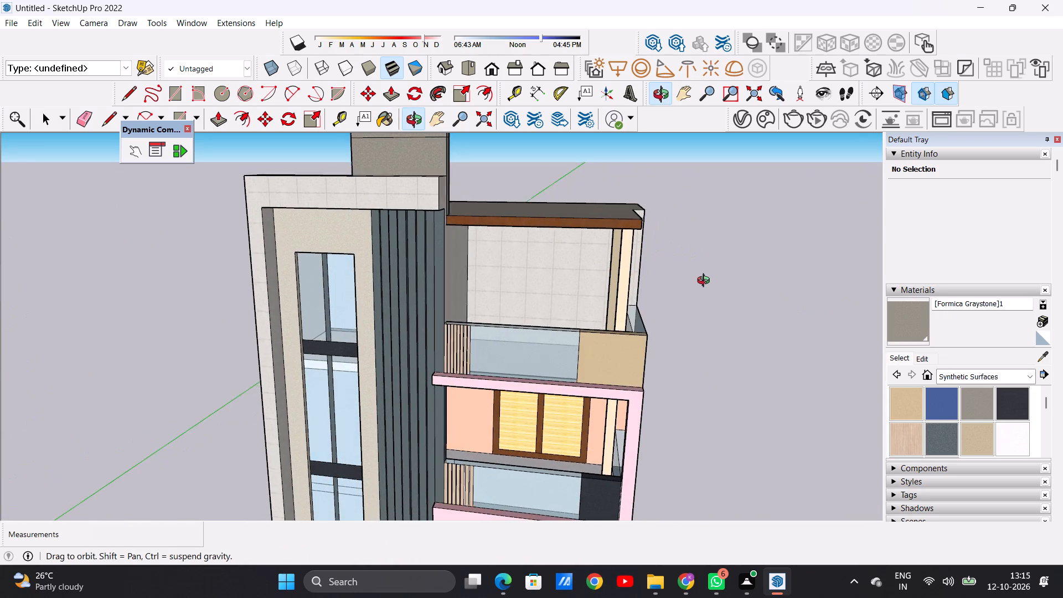
middle_click_drag(706, 282, 759, 271)
middle_click_drag(727, 291, 684, 273)
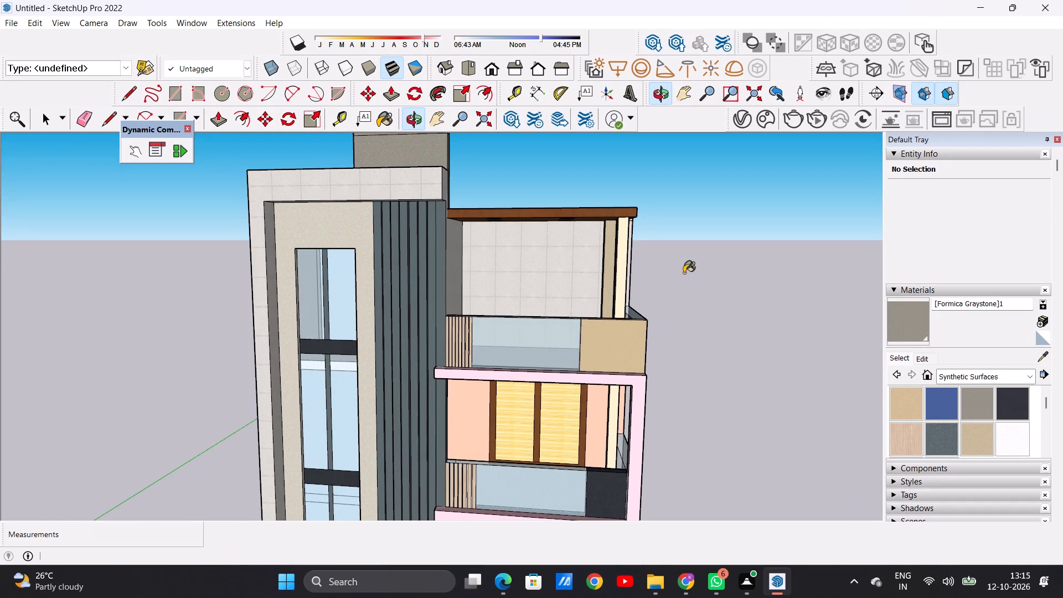
key("space")
scroll(543, 328, "down", 11)
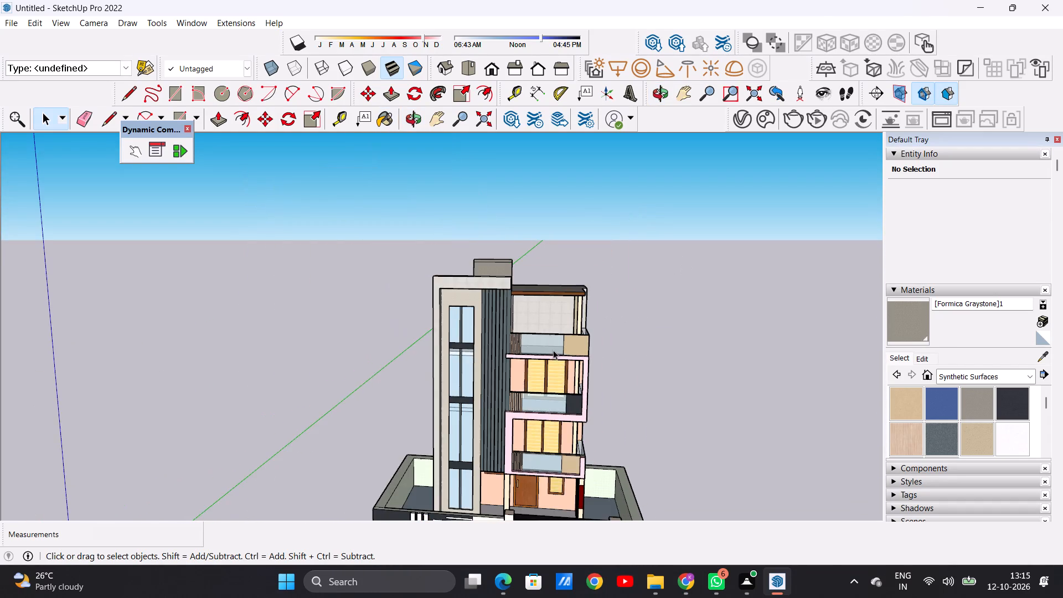
middle_click_drag(538, 441, 523, 329)
scroll(543, 403, "up", 16)
scroll(550, 388, "down", 7)
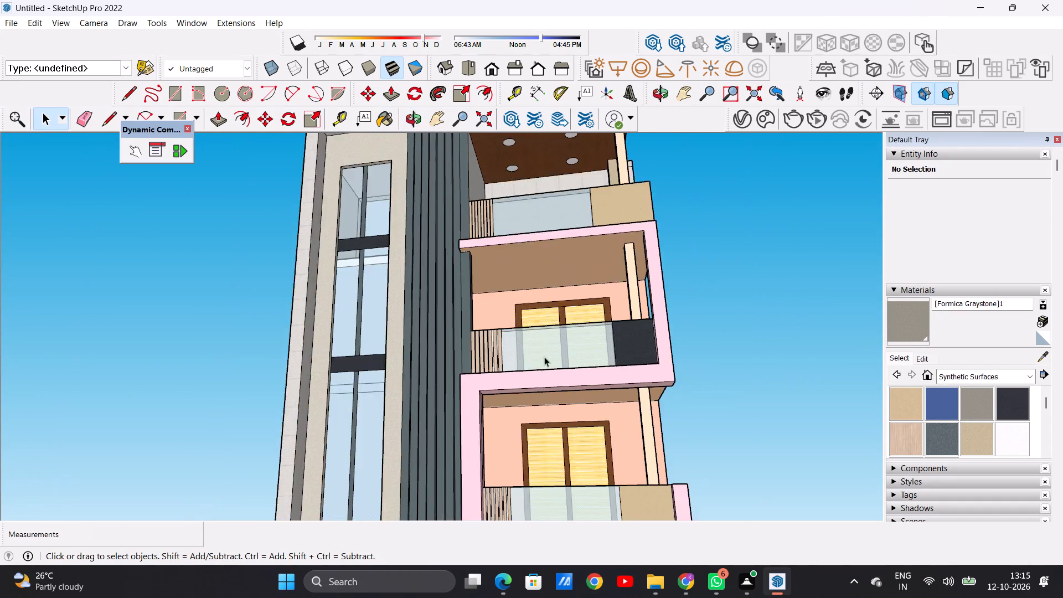
Erase the two leftover lines forming a small rectangle at the outer end of the front boundary wall's base ledge.
scroll(544, 357, "down", 4)
scroll(544, 355, "up", 1)
scroll(544, 355, "down", 10)
middle_click_drag(645, 432, 596, 529)
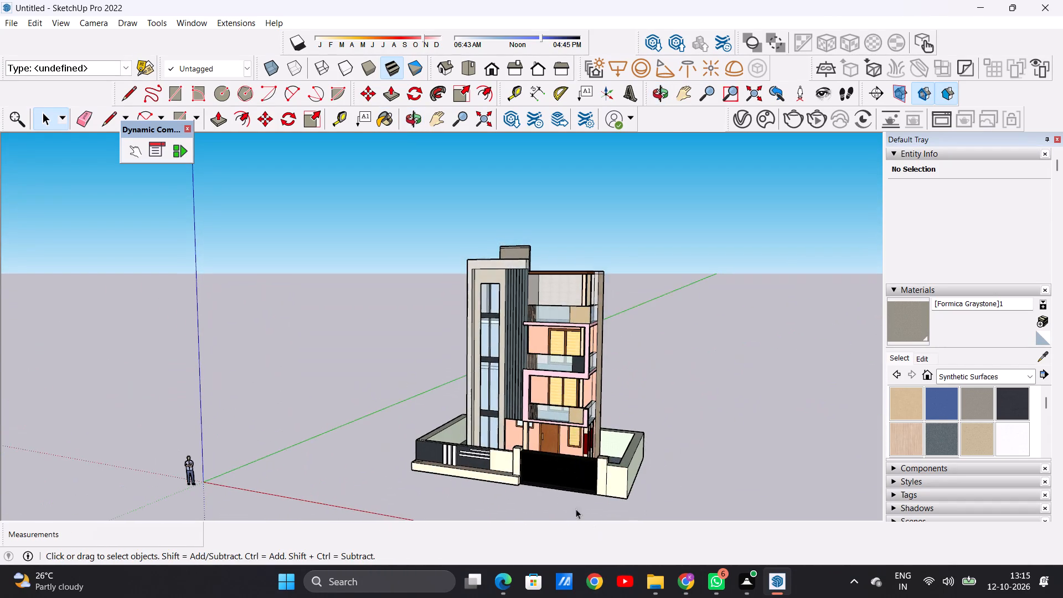
scroll(514, 448, "up", 6)
middle_click_drag(530, 462, 411, 506)
scroll(406, 462, "up", 4)
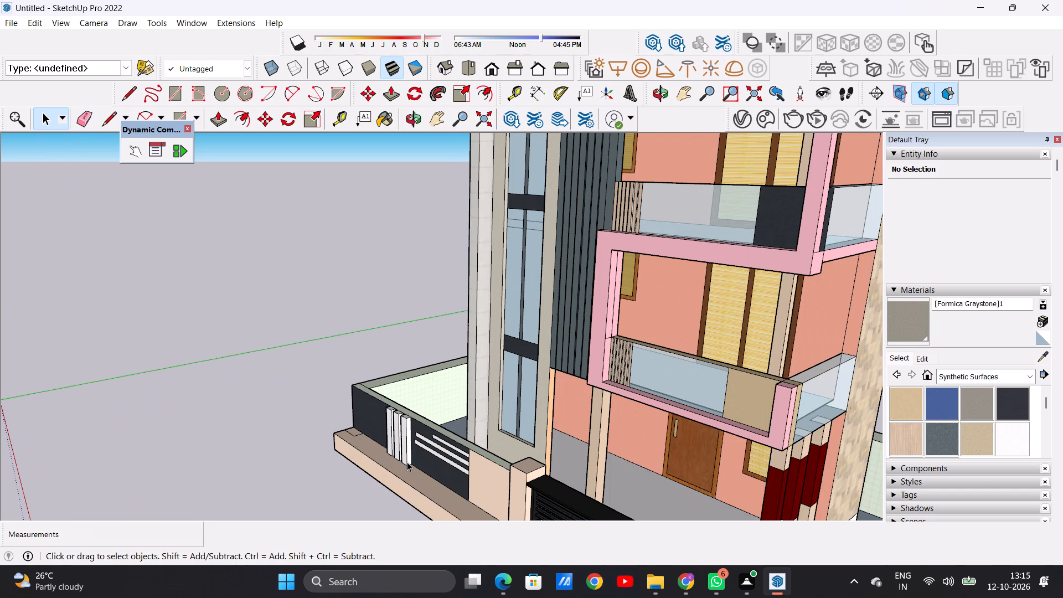
right_click(407, 462)
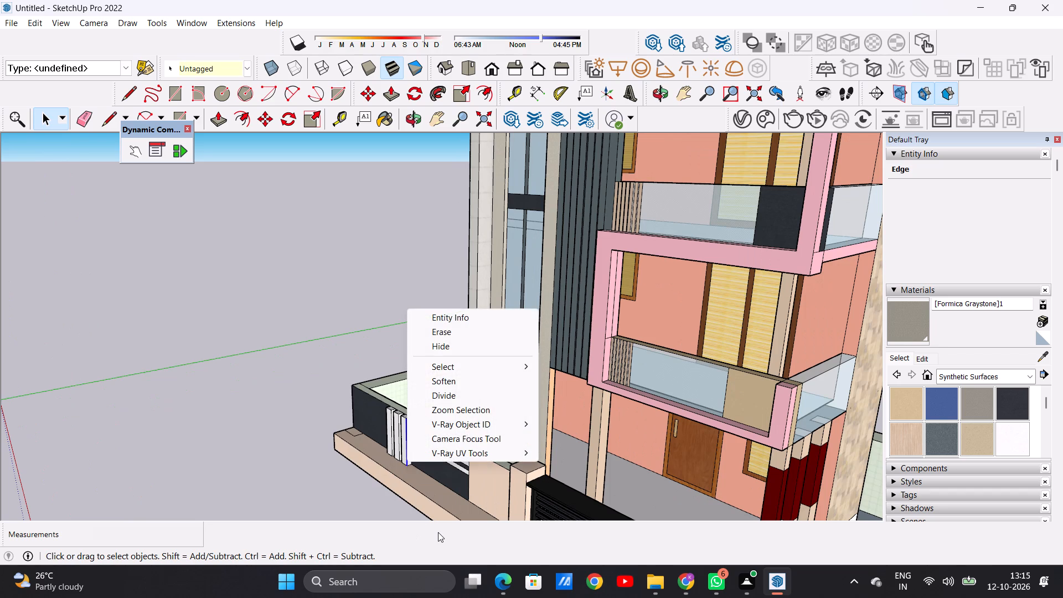
left_click_drag(252, 388, 249, 381)
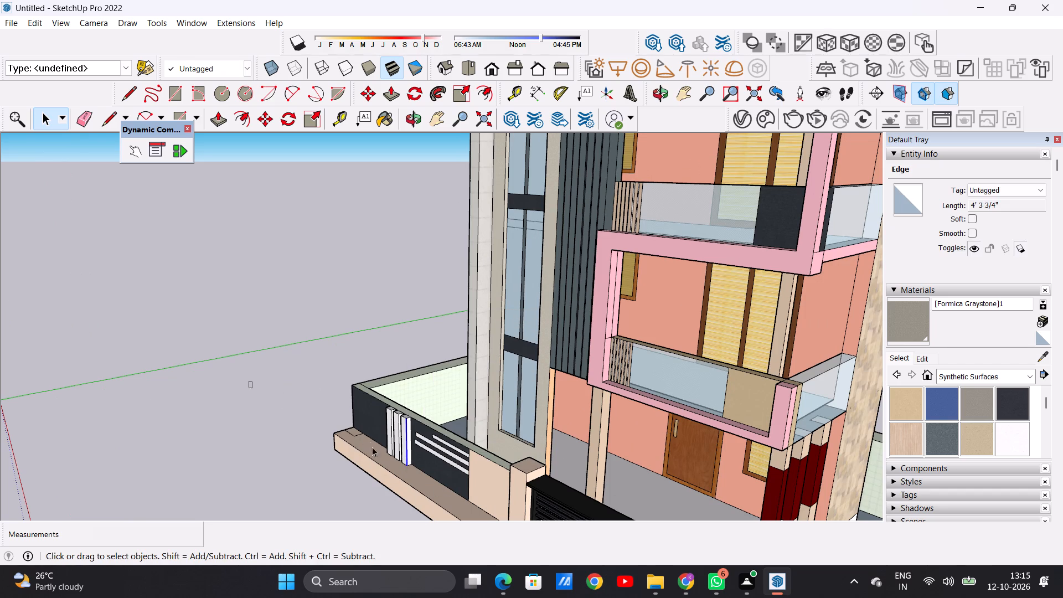
scroll(401, 441, "up", 12)
scroll(402, 438, "down", 19)
middle_click_drag(408, 440, 455, 448)
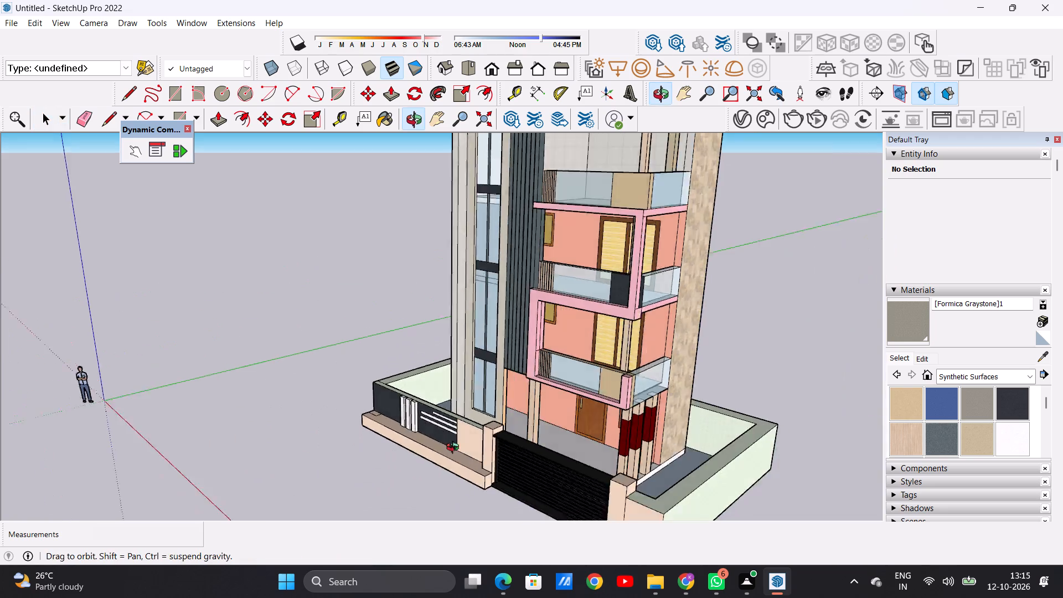
middle_click_drag(455, 448, 638, 527)
scroll(336, 429, "up", 7)
middle_click_drag(330, 416, 324, 477)
scroll(331, 436, "up", 7)
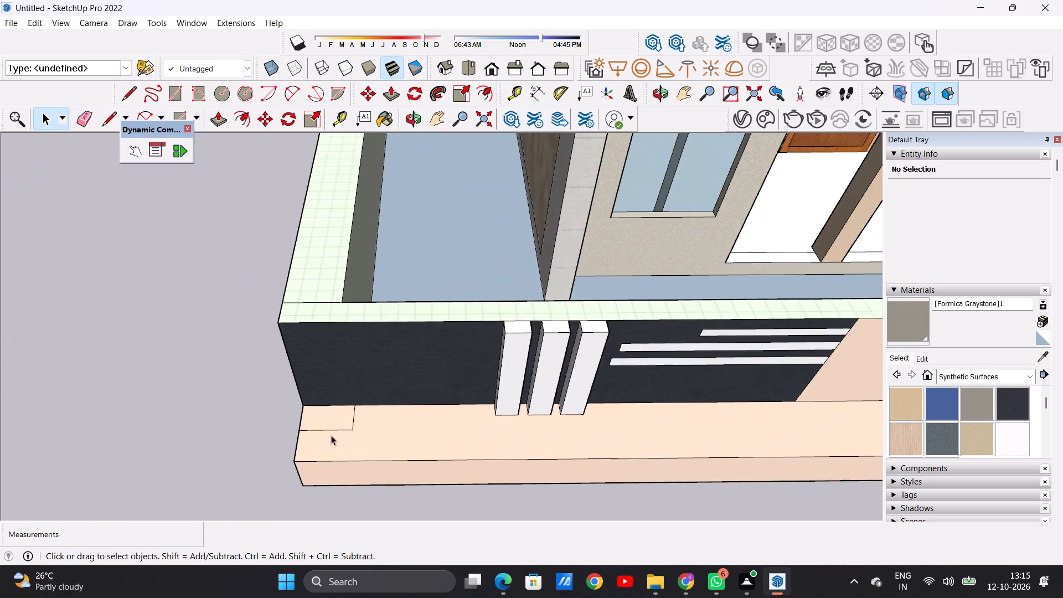
scroll(331, 435, "up", 4)
key("e")
scroll(340, 425, "up", 7)
left_click_drag(339, 417, 339, 435)
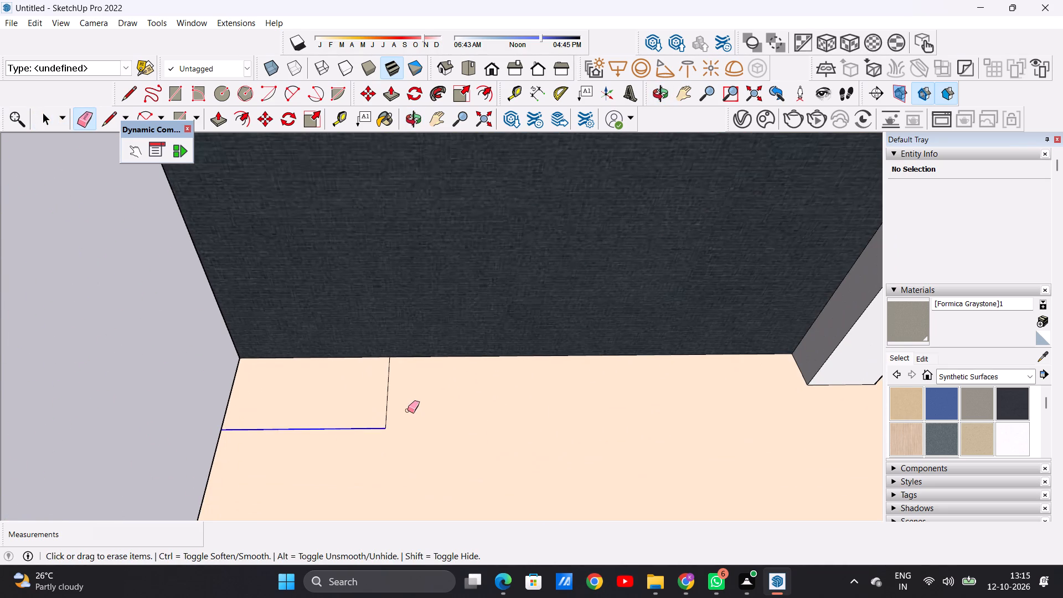
left_click_drag(407, 410, 379, 408)
key("space")
Examine the front facade and boundary wall from above and from near ground level.
scroll(424, 441, "down", 19)
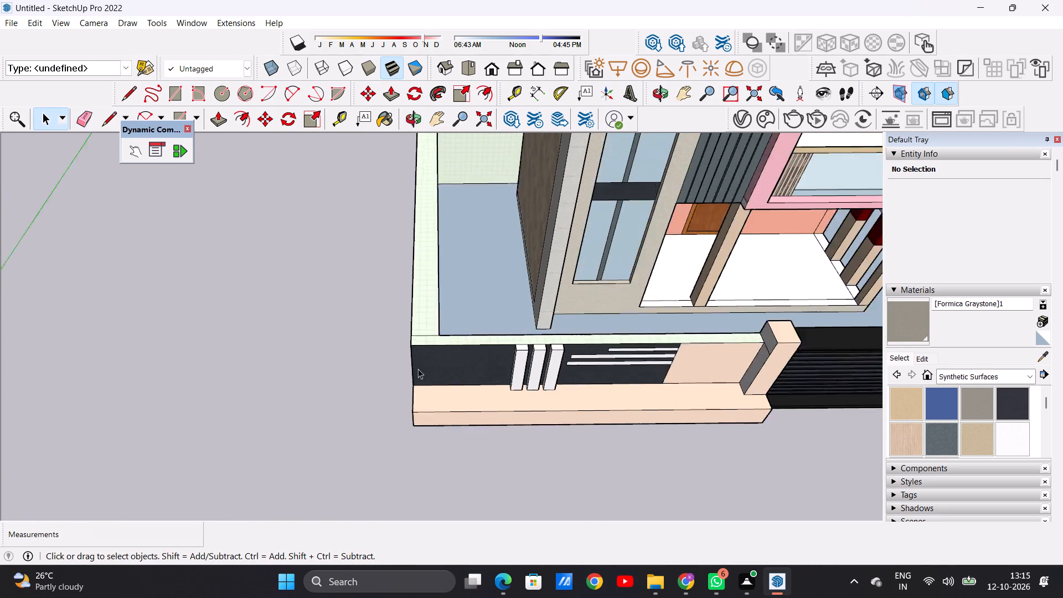
scroll(418, 369, "down", 6)
middle_click_drag(540, 435, 507, 324)
scroll(469, 393, "down", 8)
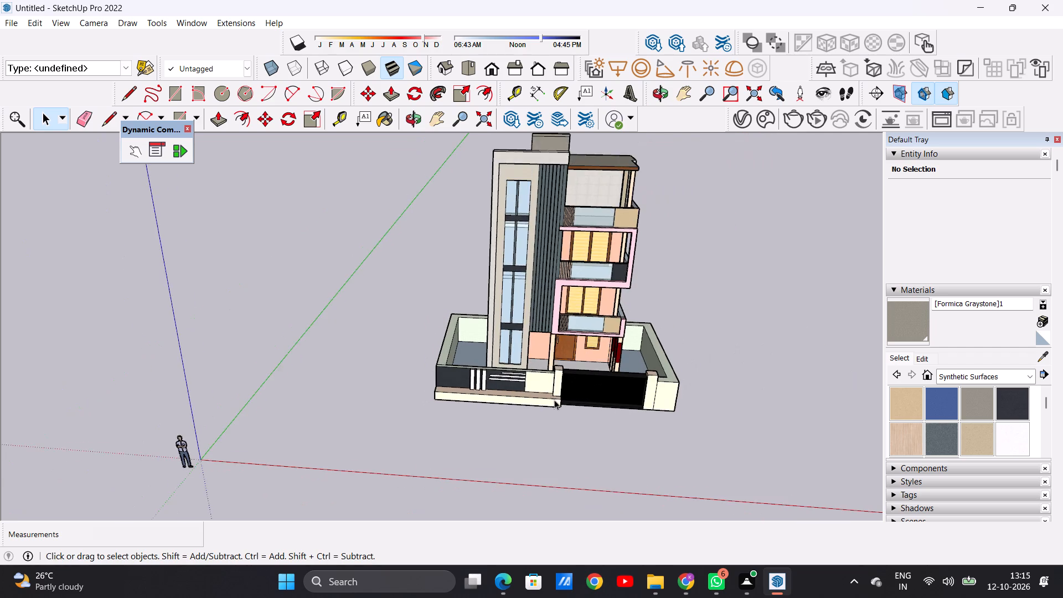
scroll(554, 400, "up", 5)
middle_click_drag(563, 345, 548, 282)
scroll(535, 416, "down", 8)
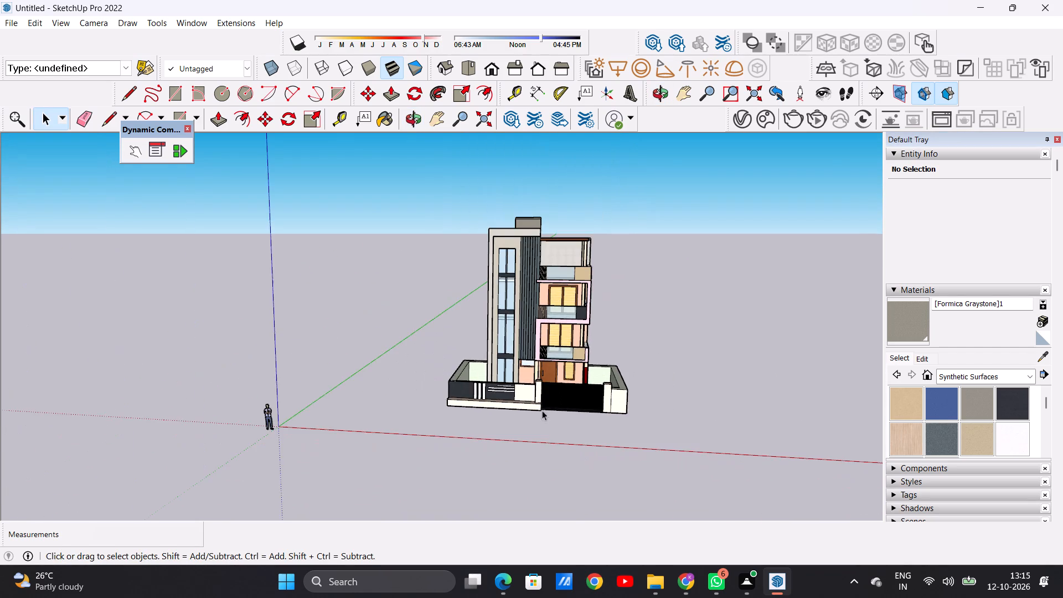
scroll(561, 317, "up", 3)
middle_click_drag(562, 391, 565, 360)
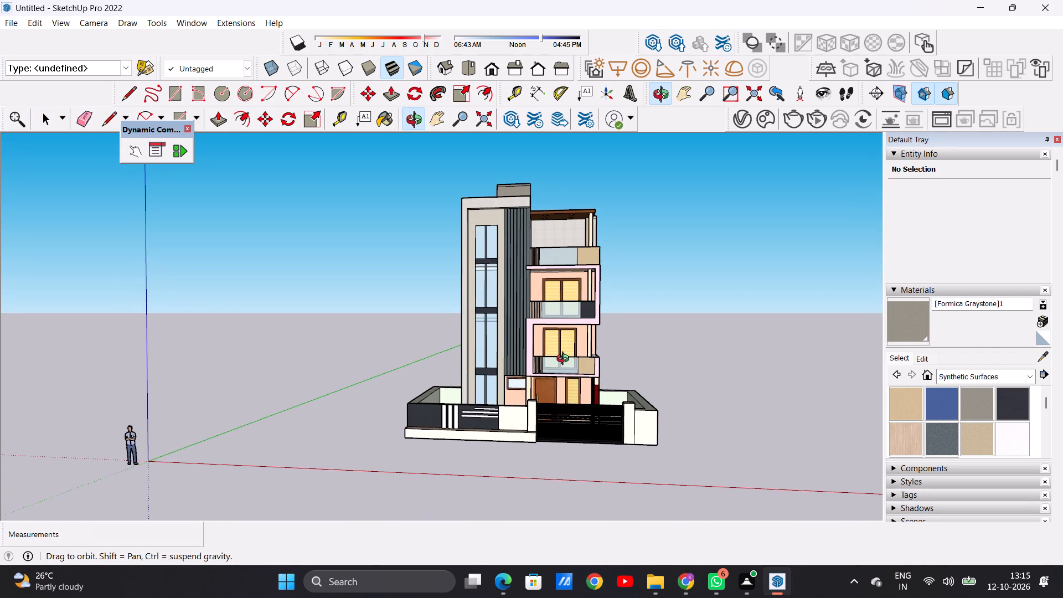
middle_click_drag(565, 360, 596, 363)
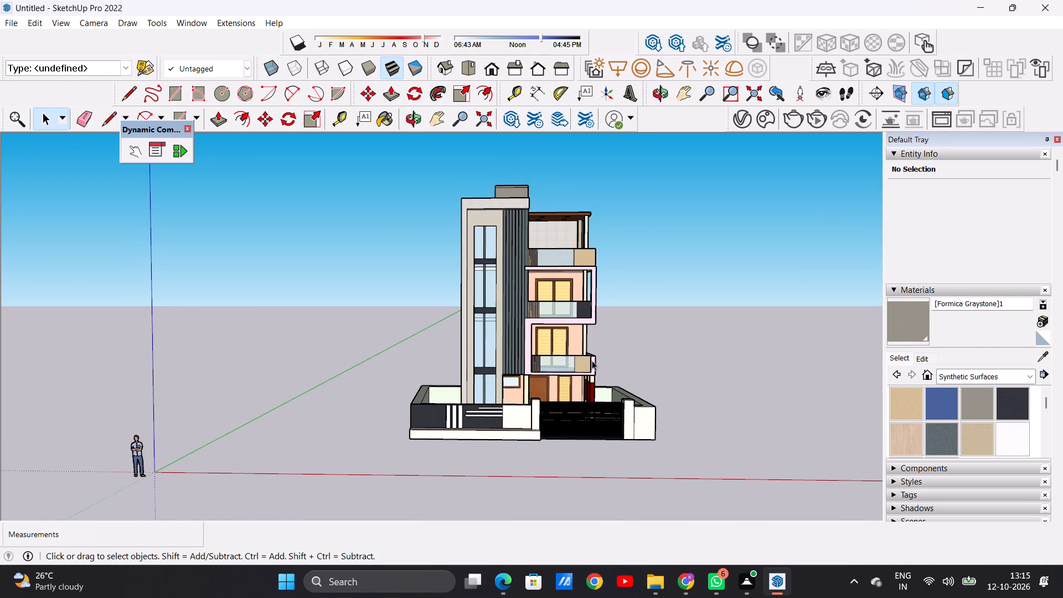
scroll(601, 306, "down", 5)
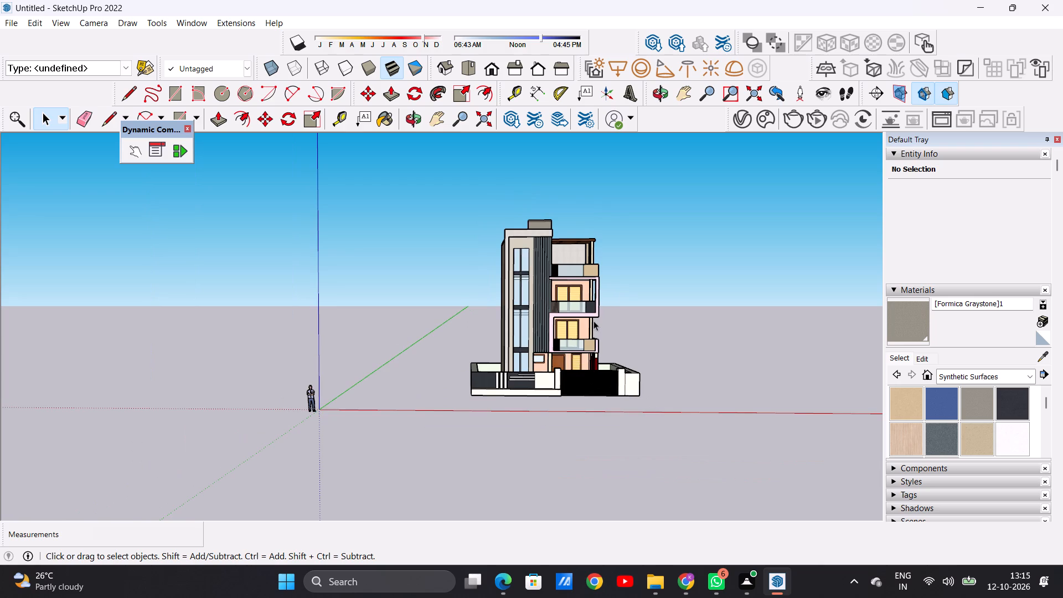
Push/Pull the street-facing face of the first-floor balcony's corner column by about 2 inches.
scroll(584, 327, "up", 5)
middle_click_drag(643, 353, 331, 394)
scroll(522, 367, "up", 6)
middle_click_drag(492, 388, 484, 414)
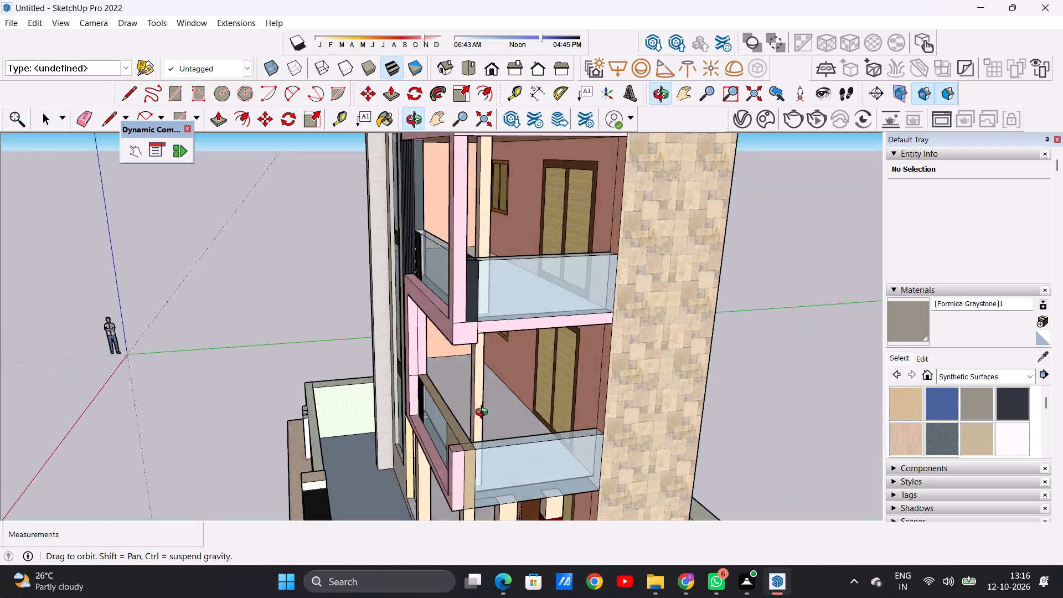
middle_click_drag(484, 414, 478, 430)
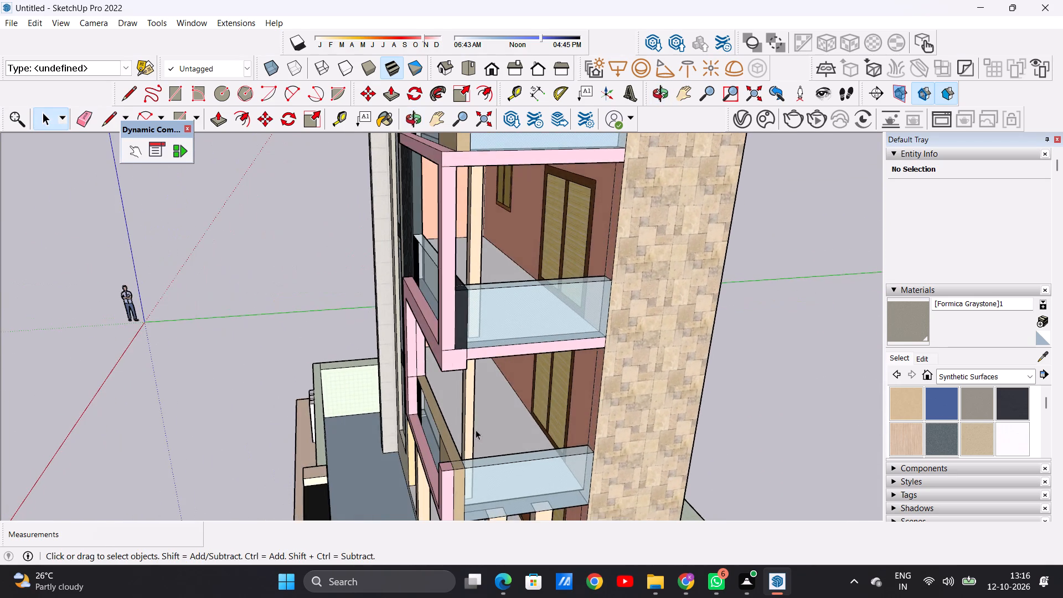
scroll(457, 435, "up", 10)
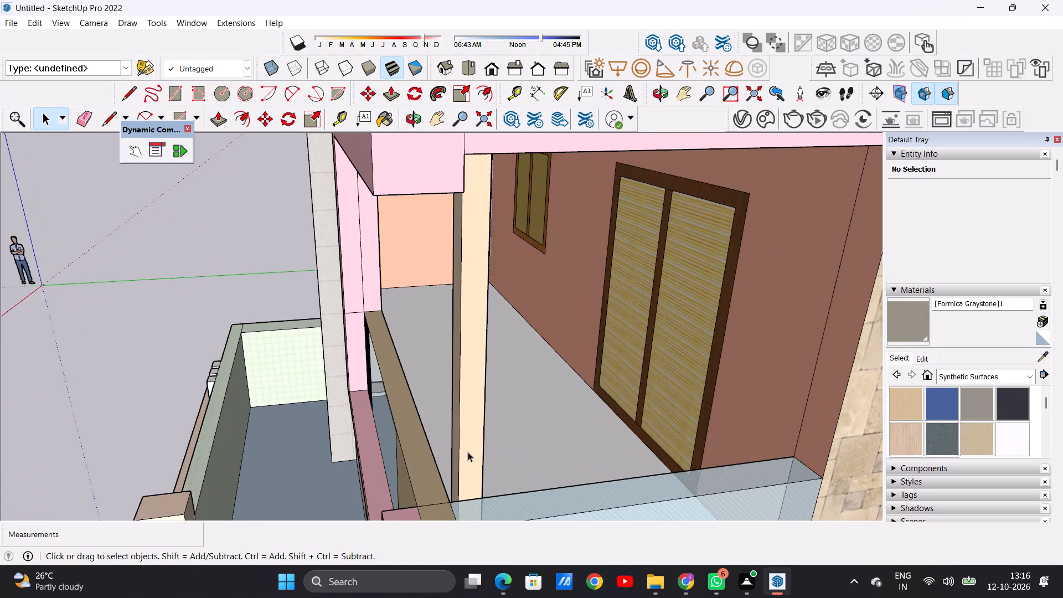
key("p")
middle_click_drag(455, 377, 534, 394)
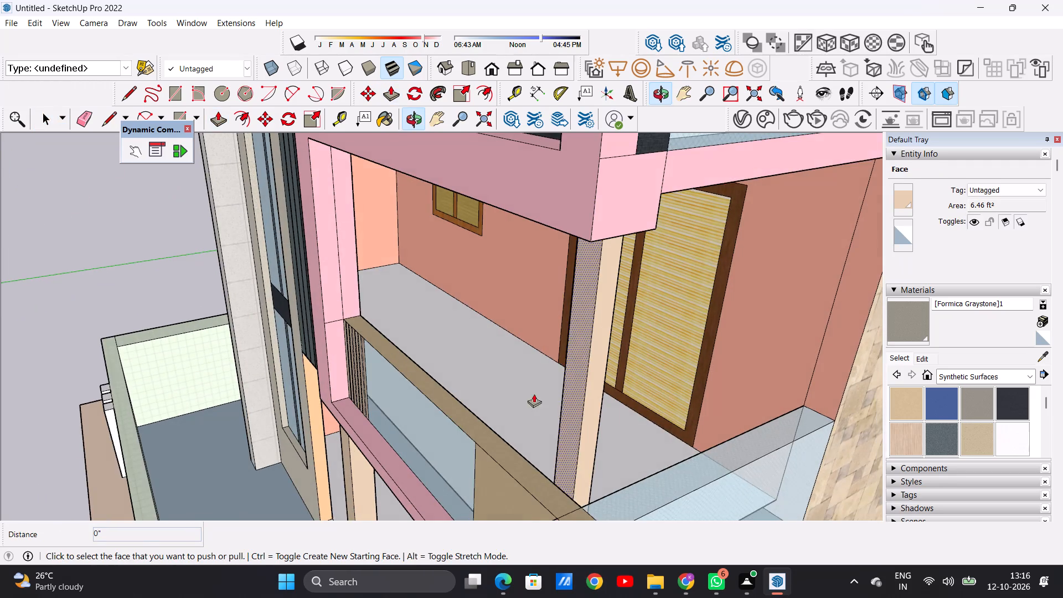
scroll(567, 407, "up", 3)
left_click(567, 407)
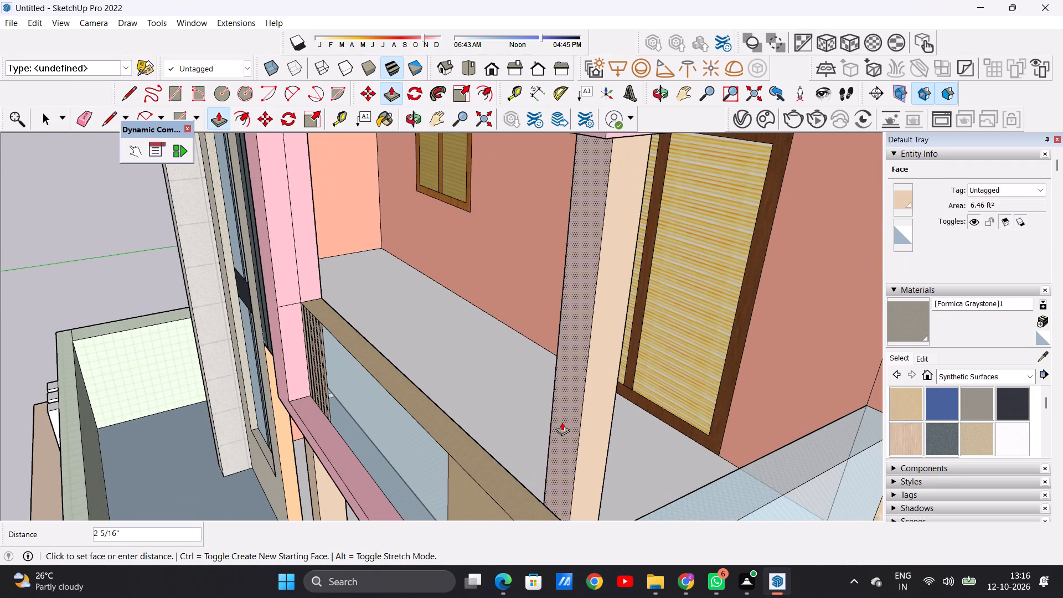
left_click(562, 422)
key("space")
Examine the front facade and the first- and second-floor balconies from the front, the side and inside.
scroll(342, 390, "down", 6)
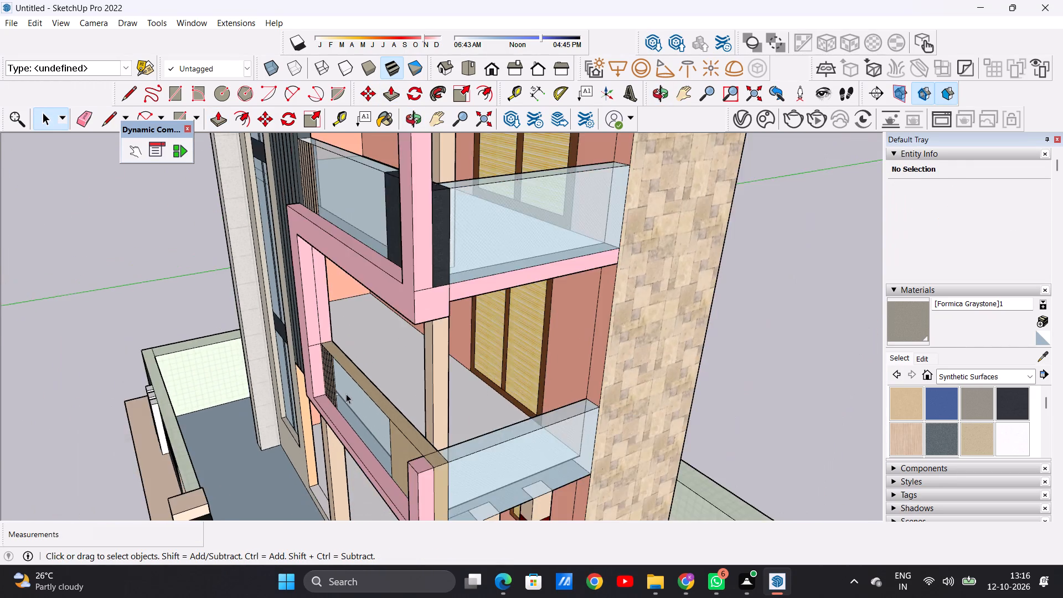
scroll(346, 394, "down", 14)
middle_click_drag(337, 398, 595, 333)
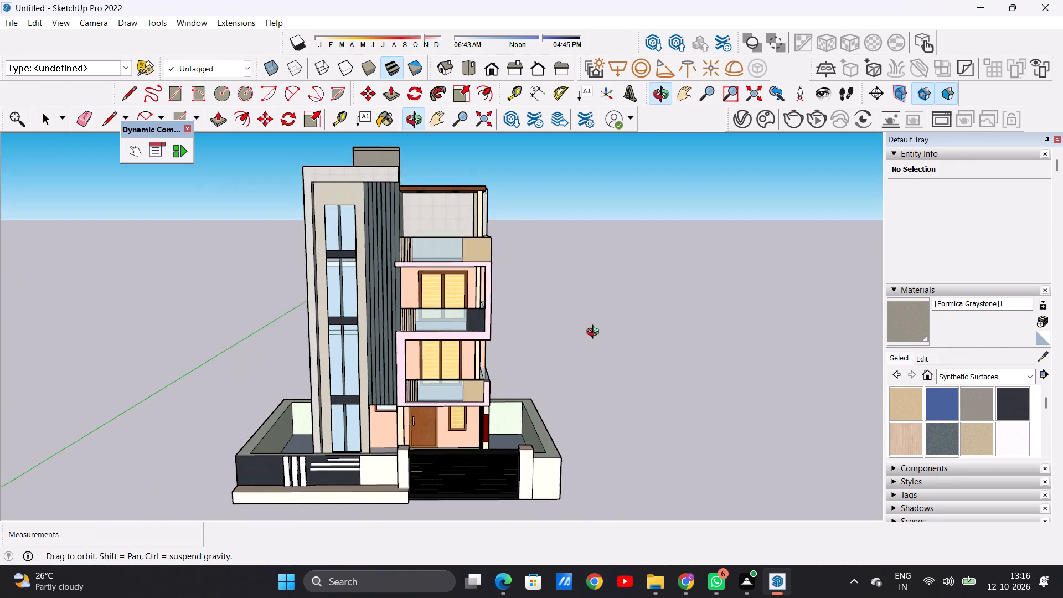
middle_click_drag(595, 333, 553, 341)
scroll(437, 381, "down", 3)
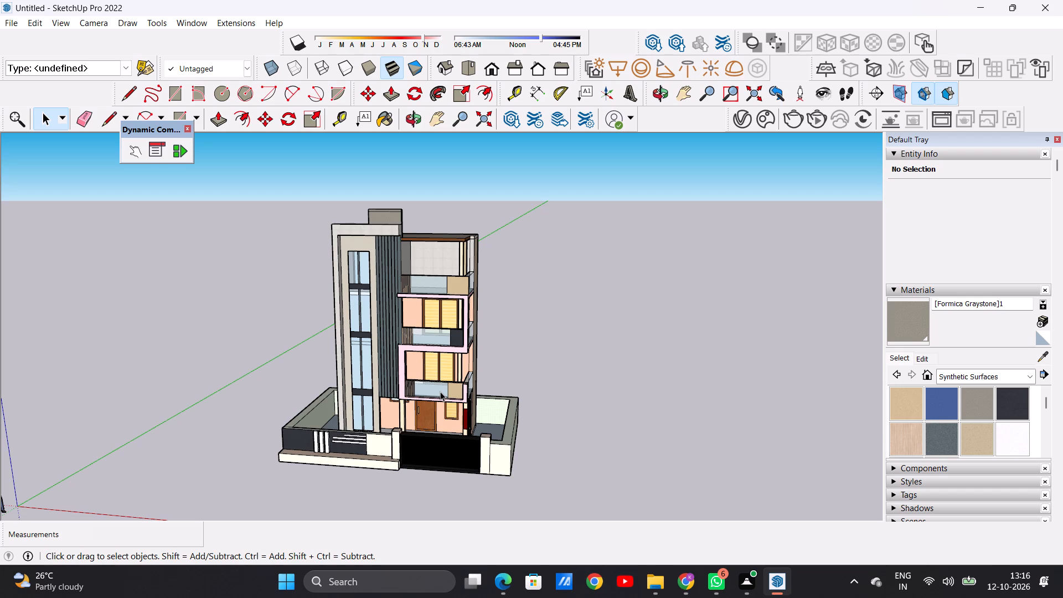
scroll(417, 347, "up", 9)
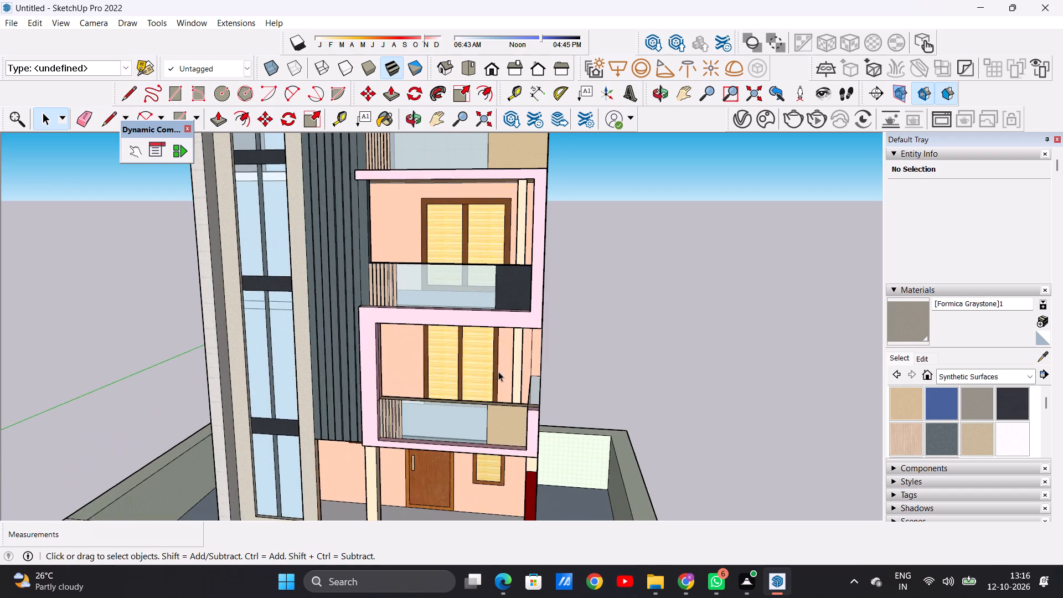
middle_click_drag(499, 372, 161, 382)
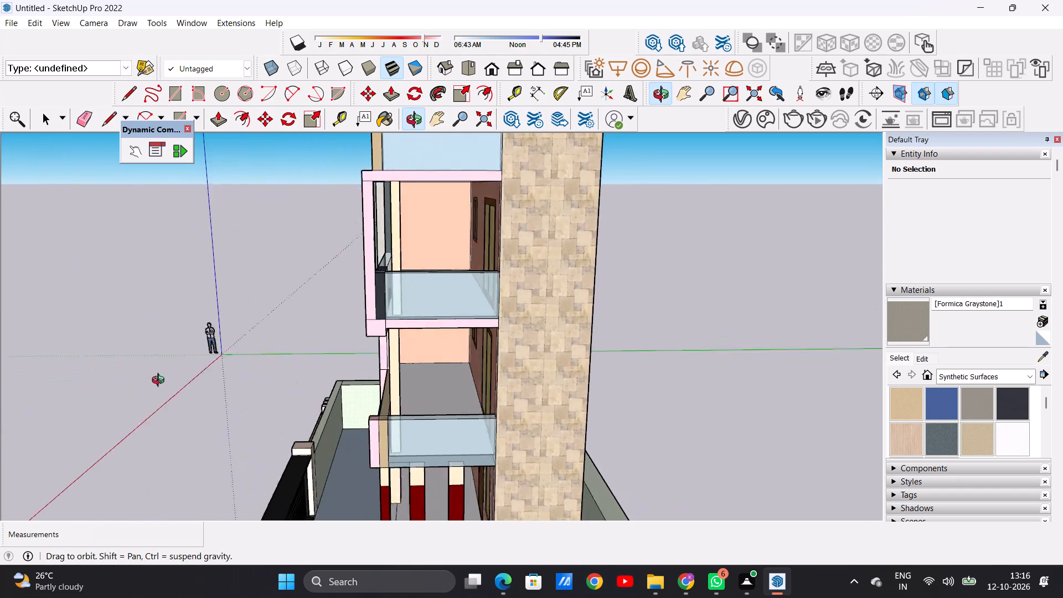
middle_click_drag(161, 382, 121, 382)
scroll(411, 360, "up", 7)
scroll(404, 364, "down", 1)
scroll(404, 364, "up", 3)
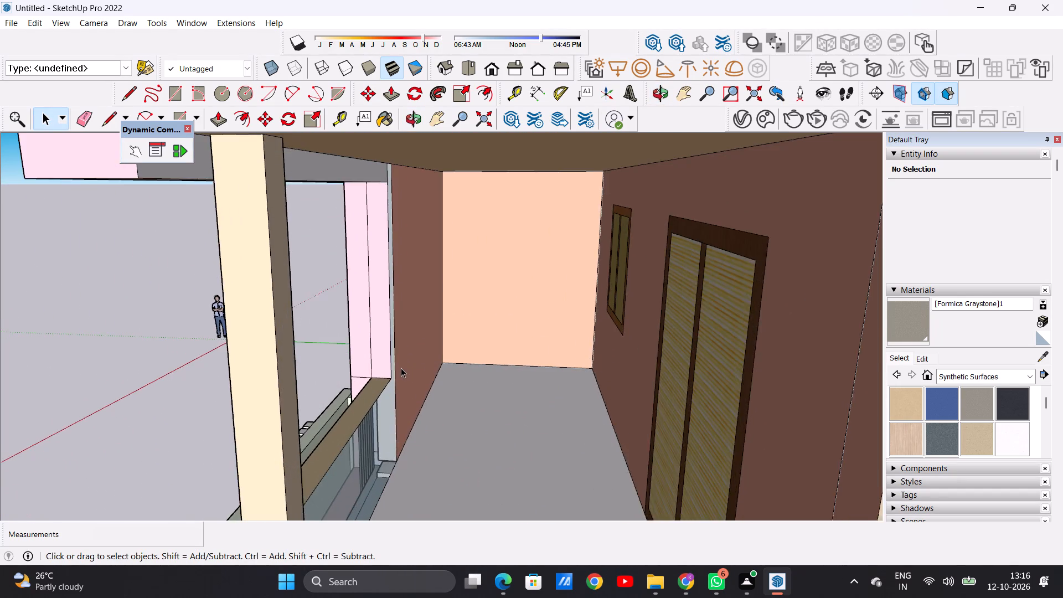
scroll(401, 368, "up", 13)
scroll(426, 397, "down", 14)
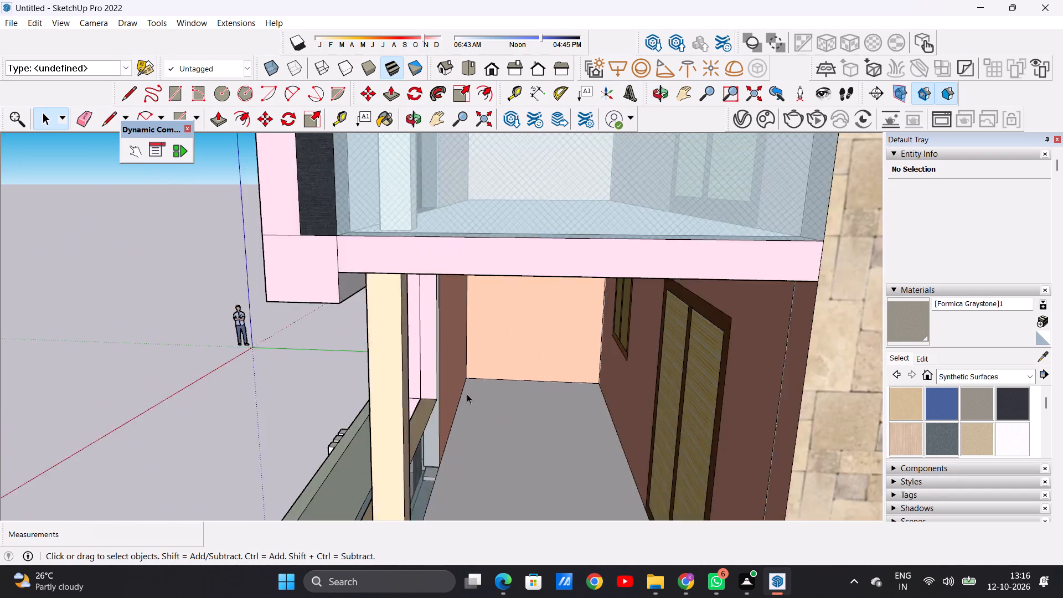
scroll(467, 394, "down", 20)
scroll(467, 394, "down", 7)
scroll(458, 386, "up", 8)
middle_click_drag(457, 392, 774, 333)
scroll(456, 334, "up", 17)
scroll(550, 335, "down", 1)
middle_click_drag(550, 335, 254, 372)
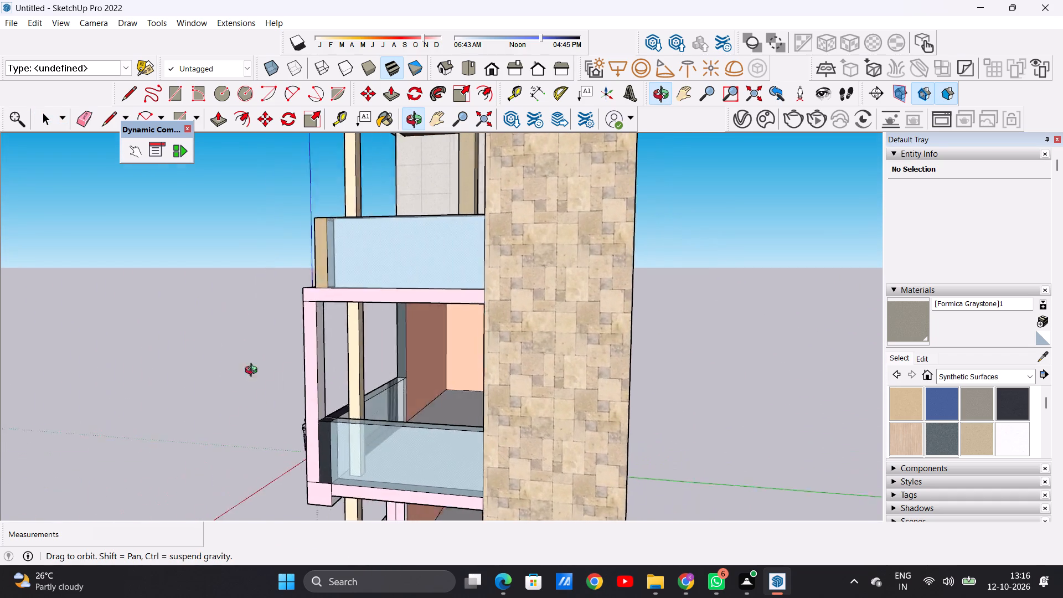
middle_click_drag(254, 372, 633, 370)
scroll(500, 377, "down", 12)
scroll(504, 420, "up", 8)
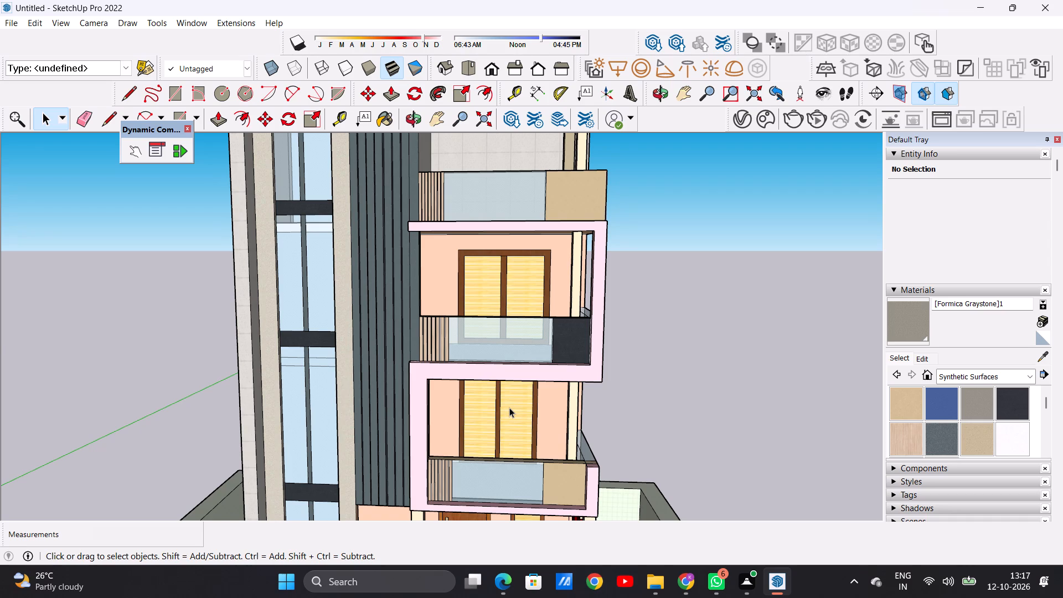
Examine the top-floor terrace, the lower balcony and the ground-floor columns from the front and side.
scroll(433, 406, "down", 15)
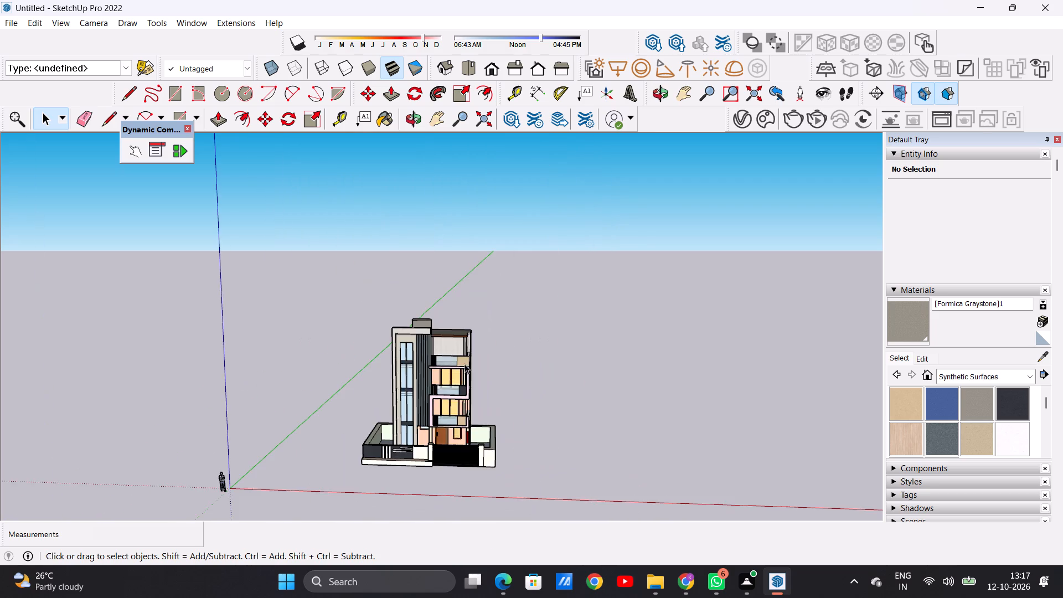
middle_click_drag(535, 366, 277, 381)
scroll(380, 352, "up", 17)
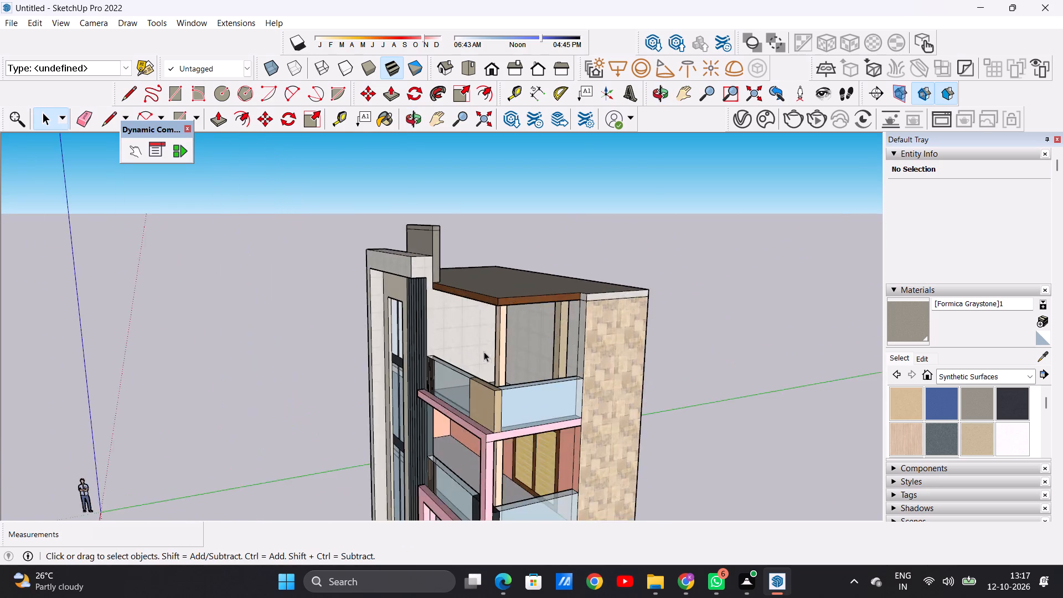
scroll(484, 352, "up", 5)
middle_click_drag(524, 353, 701, 357)
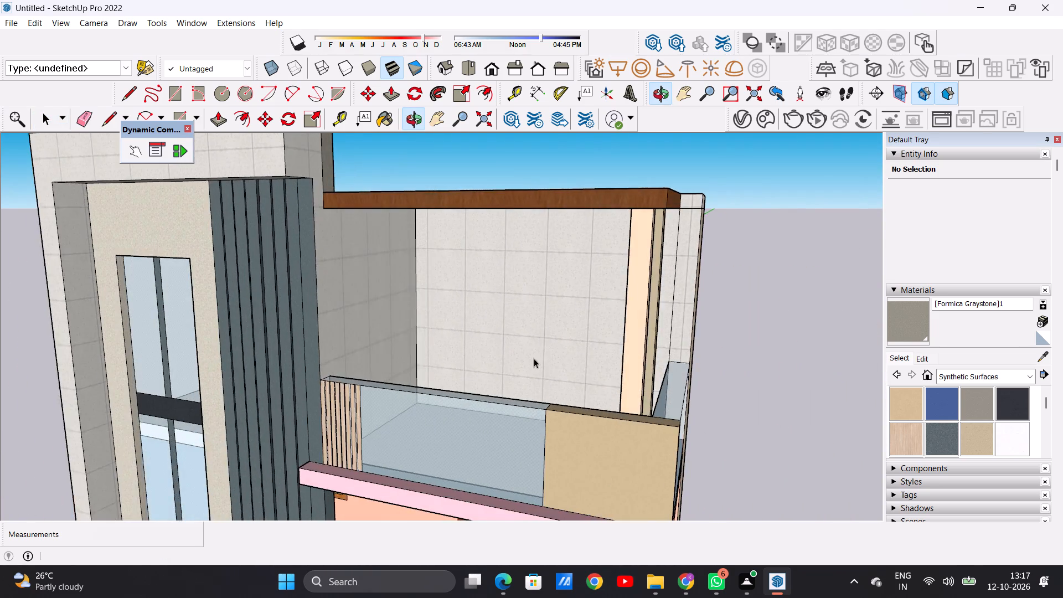
scroll(535, 358, "down", 13)
scroll(531, 311, "down", 10)
scroll(531, 376, "up", 18)
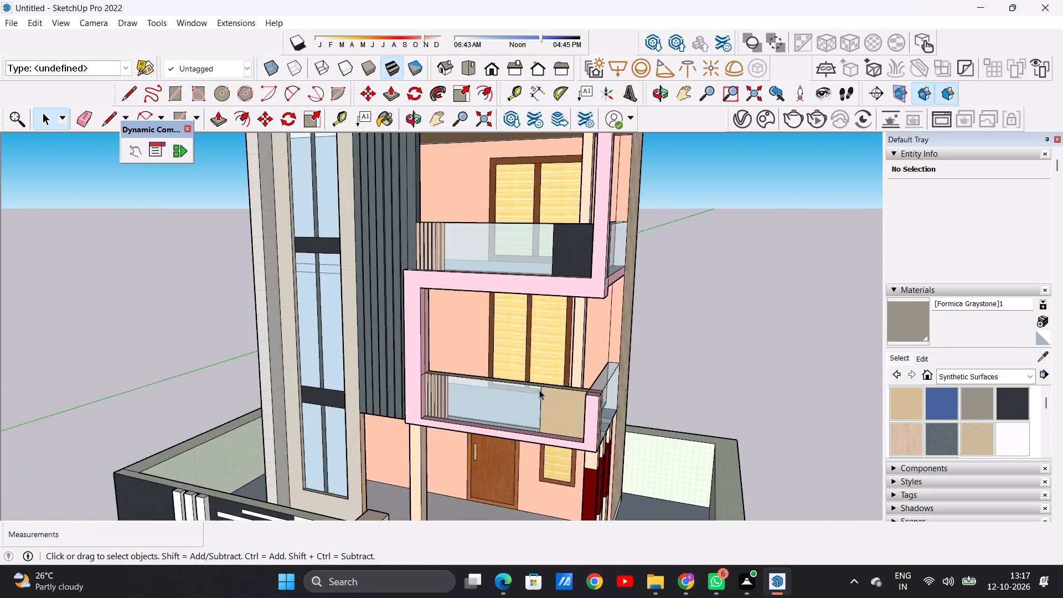
middle_click_drag(620, 379, 677, 390)
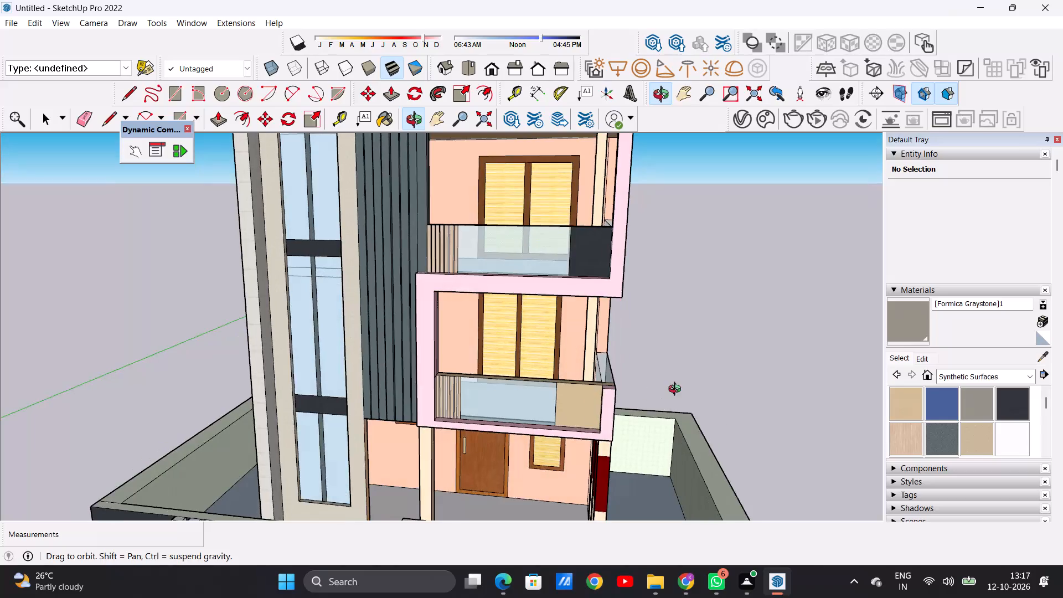
middle_click_drag(677, 390, 677, 389)
scroll(567, 362, "down", 5)
scroll(565, 428, "up", 7)
middle_click_drag(605, 425, 364, 399)
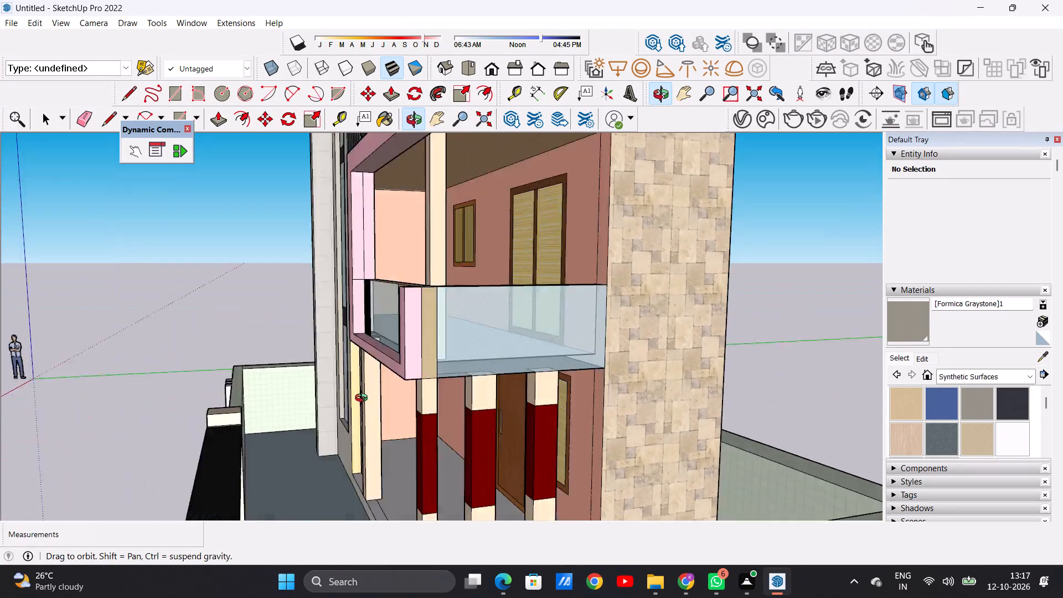
middle_click_drag(364, 399, 666, 423)
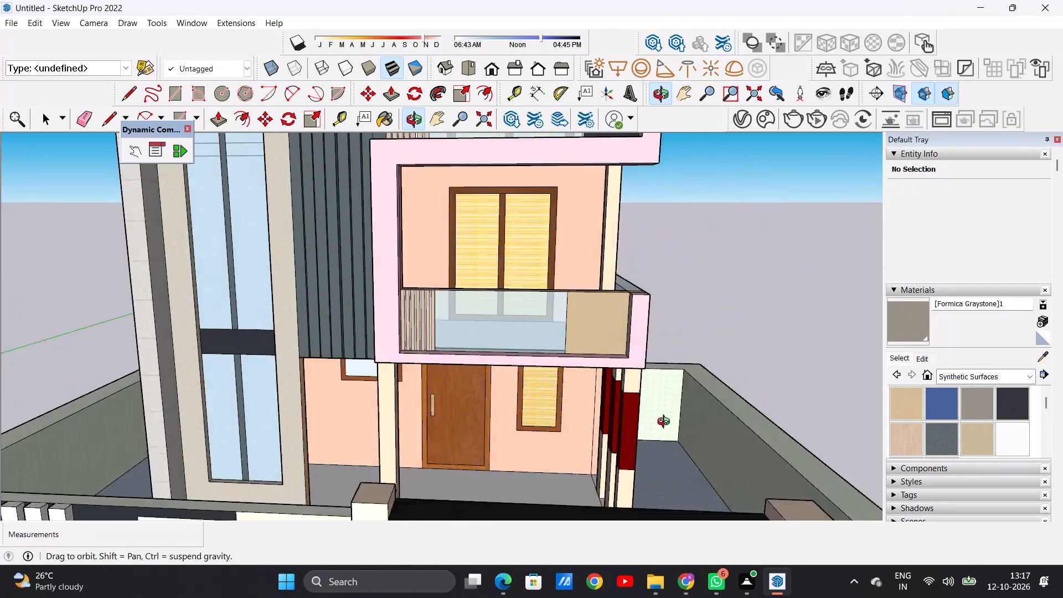
middle_click_drag(666, 423, 629, 396)
scroll(558, 414, "down", 4)
scroll(556, 401, "up", 1)
scroll(556, 387, "down", 11)
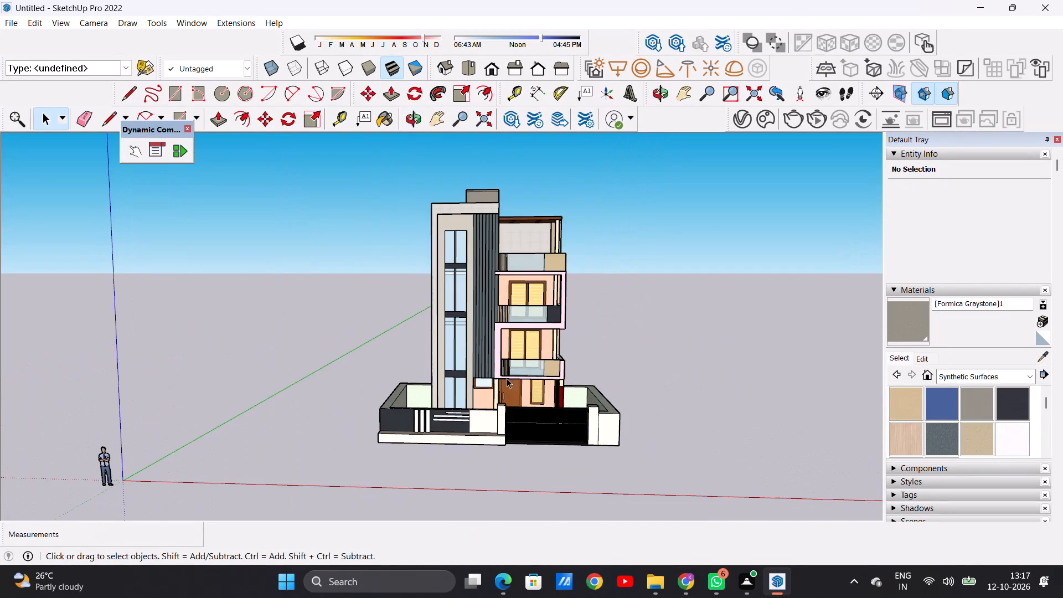
Examine the front facade, entrance gate and stacked balconies from the front and the balcony-side corner.
scroll(616, 449, "up", 20)
scroll(616, 449, "up", 2)
scroll(526, 450, "down", 14)
scroll(477, 377, "up", 3)
scroll(476, 374, "down", 1)
scroll(476, 374, "up", 2)
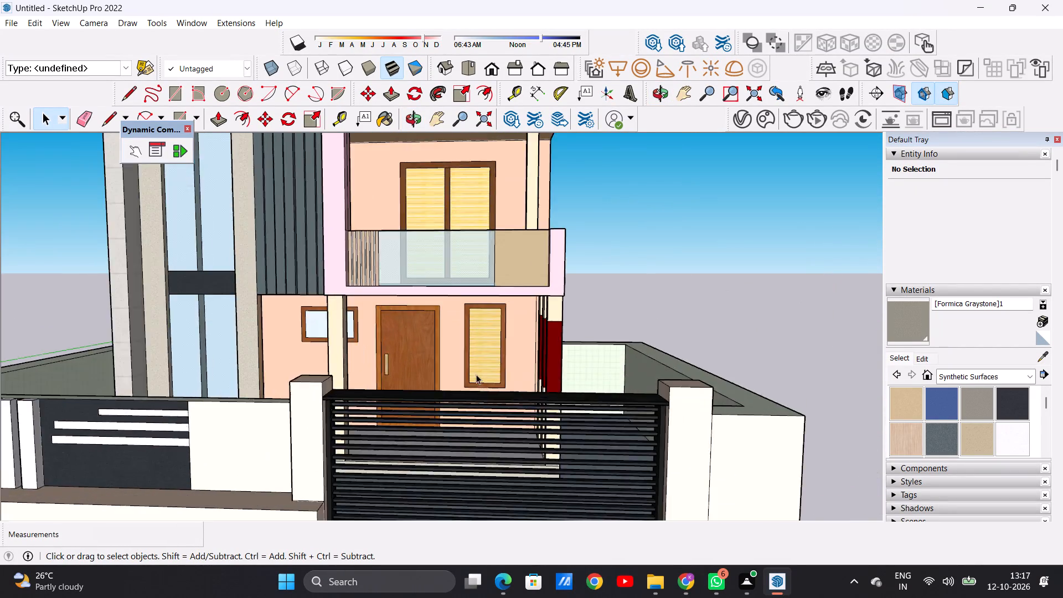
scroll(484, 418, "down", 10)
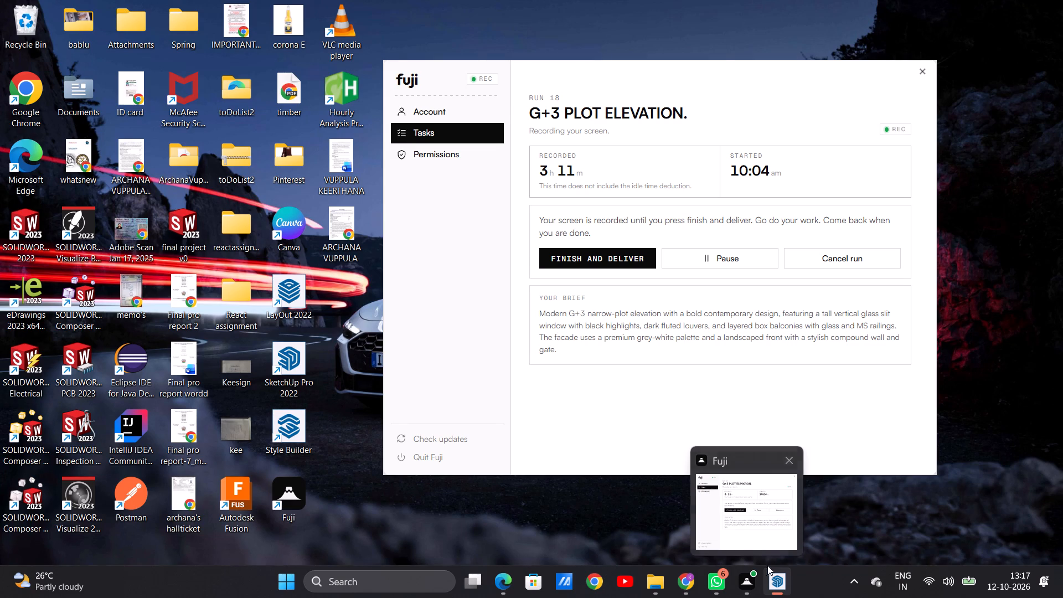
left_click(728, 503)
scroll(526, 436, "down", 6)
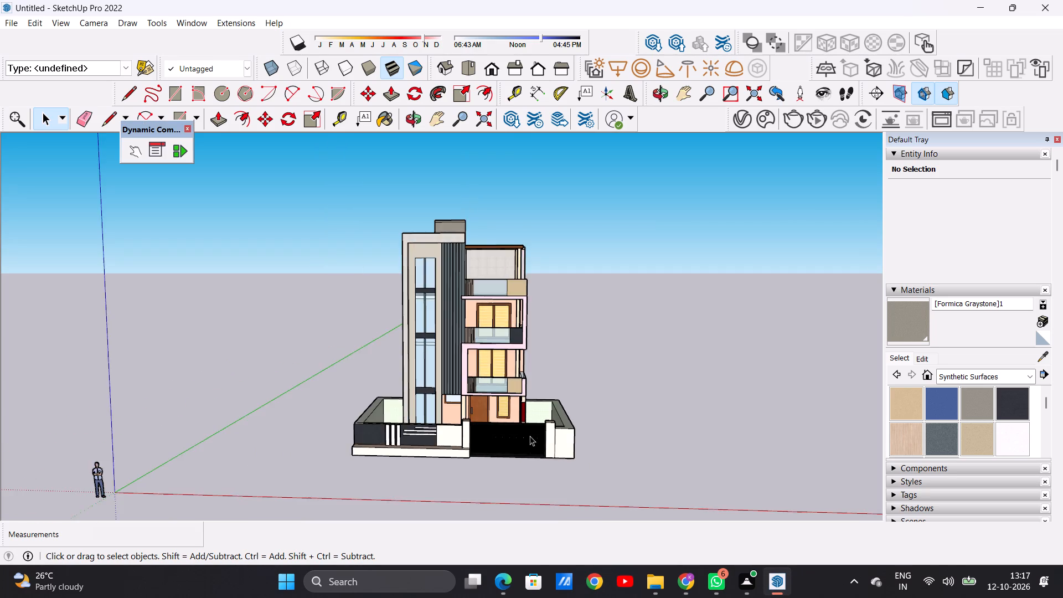
scroll(529, 427, "up", 4)
middle_click_drag(660, 400, 410, 426)
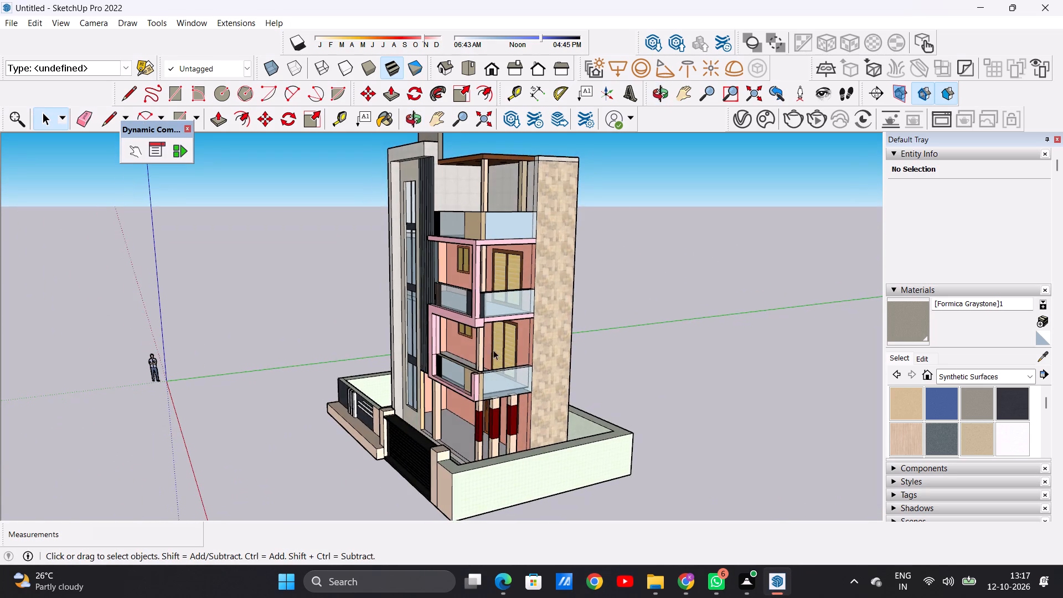
scroll(493, 350, "up", 6)
middle_click_drag(564, 347, 694, 362)
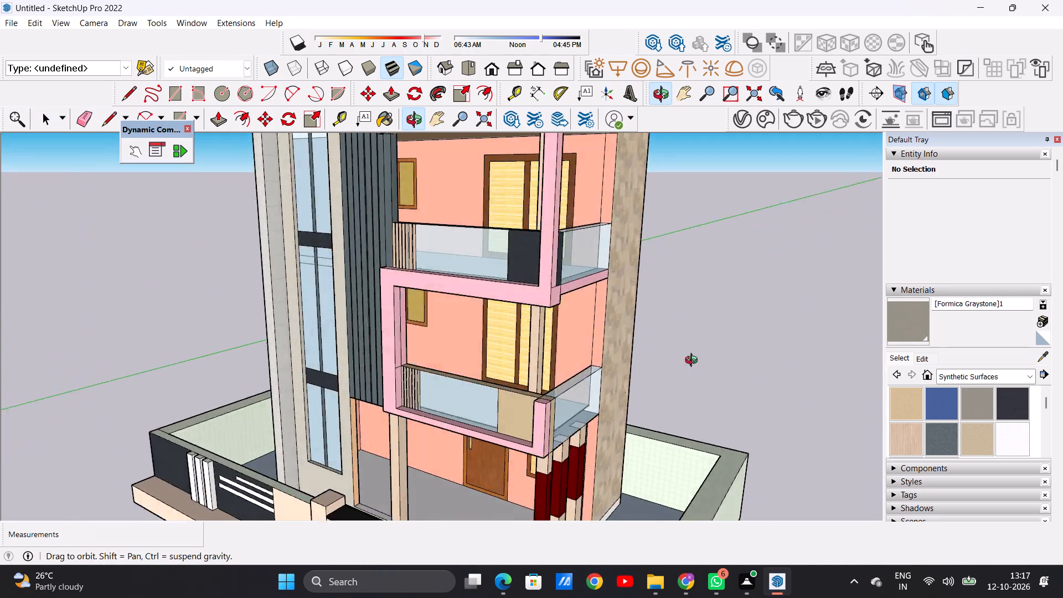
middle_click_drag(694, 362, 726, 353)
scroll(549, 373, "down", 14)
scroll(501, 331, "up", 10)
Examine the stone-clad side walls, the roof and the balconies from above and from both sides.
middle_click_drag(479, 336, 754, 317)
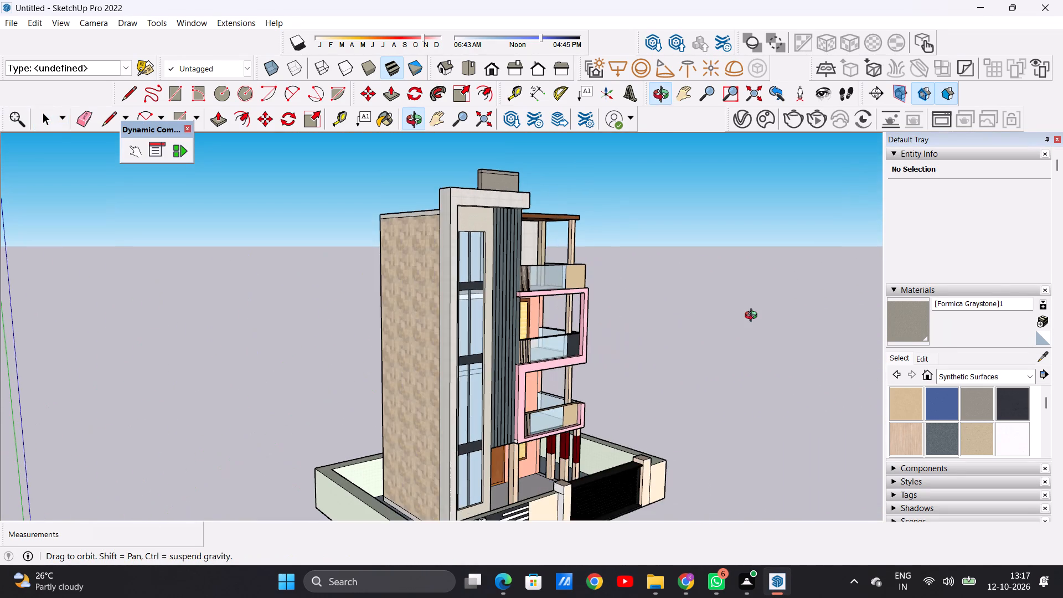
middle_click_drag(754, 317, 718, 341)
scroll(664, 350, "up", 5)
middle_click_drag(436, 352, 482, 440)
scroll(483, 389, "down", 5)
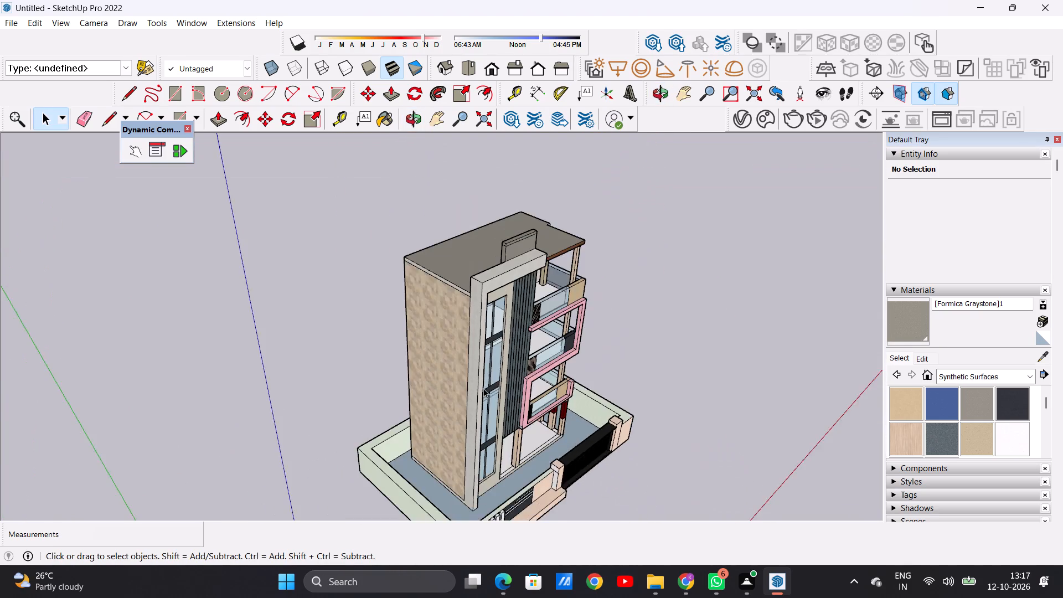
scroll(483, 388, "down", 6)
scroll(449, 313, "up", 5)
middle_click_drag(443, 313, 345, 299)
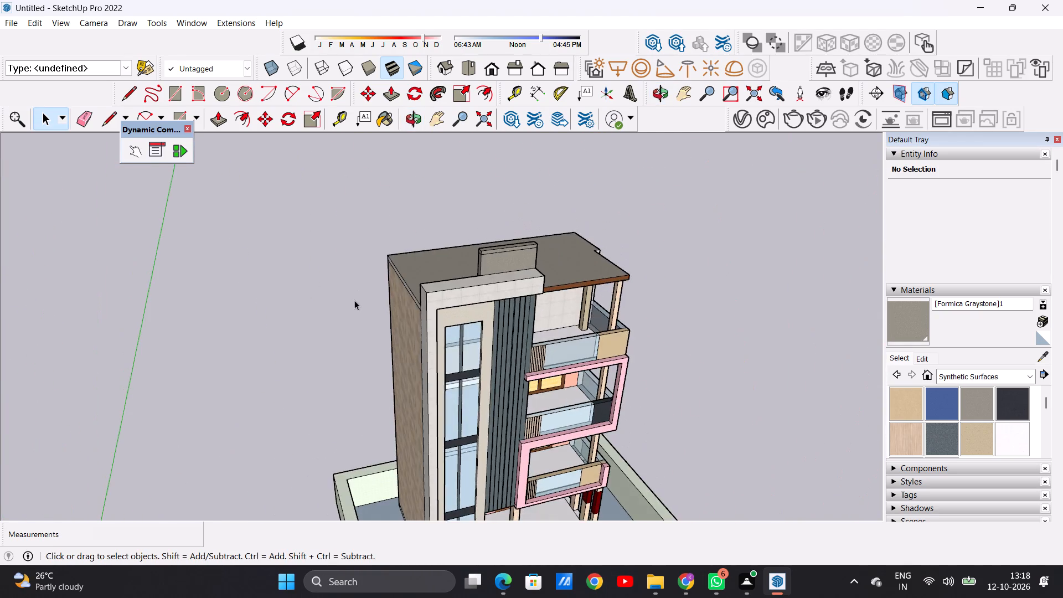
scroll(367, 316, "down", 10)
scroll(503, 349, "up", 7)
middle_click_drag(569, 373, 173, 302)
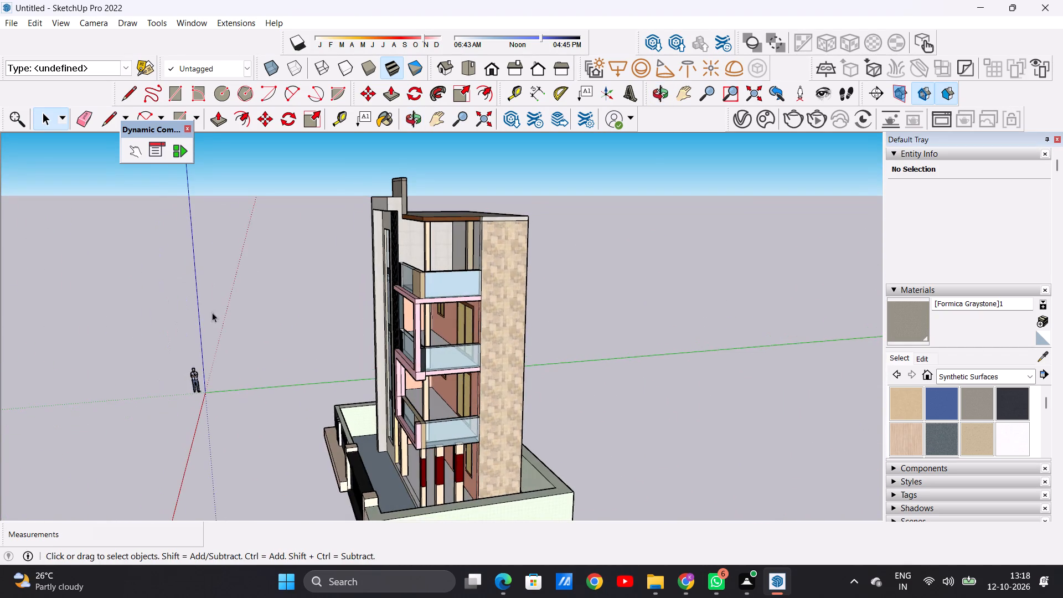
scroll(402, 315, "up", 7)
middle_click_drag(512, 330, 506, 334)
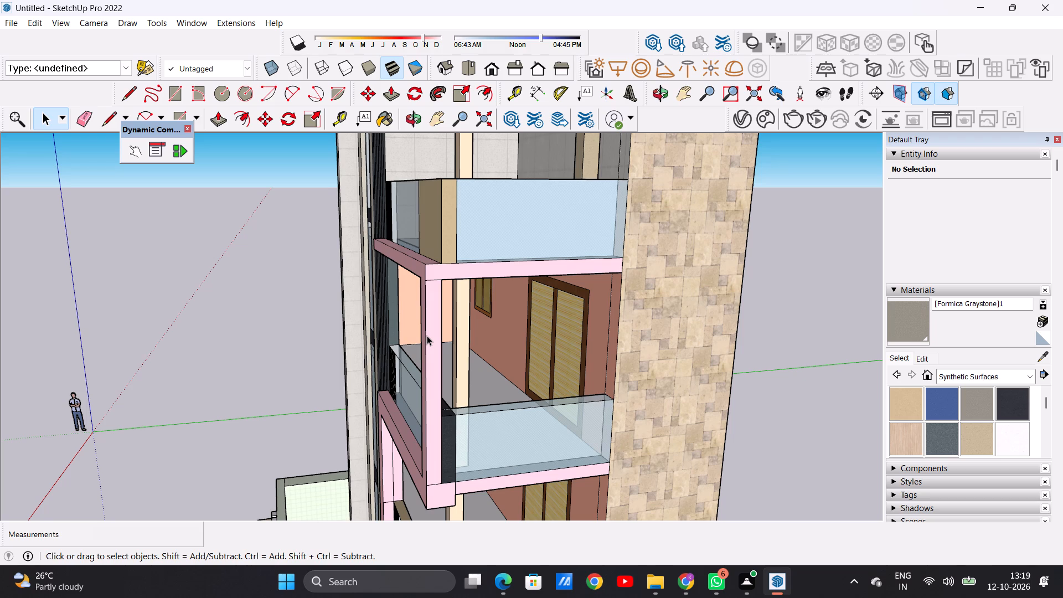
Examine the pink balcony frames, the tall glazed strip, the dark louvers and the front boundary wall from several angles.
key("space")
key("space")
scroll(443, 376, "down", 20)
scroll(447, 360, "up", 8)
middle_click_drag(404, 373, 648, 350)
scroll(553, 362, "up", 5)
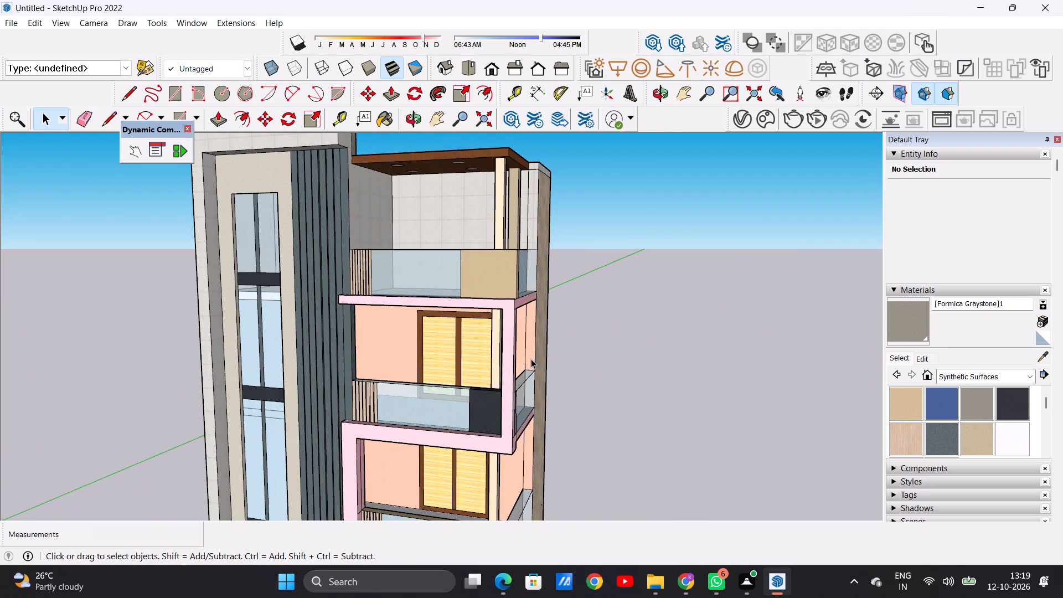
scroll(481, 344, "down", 8)
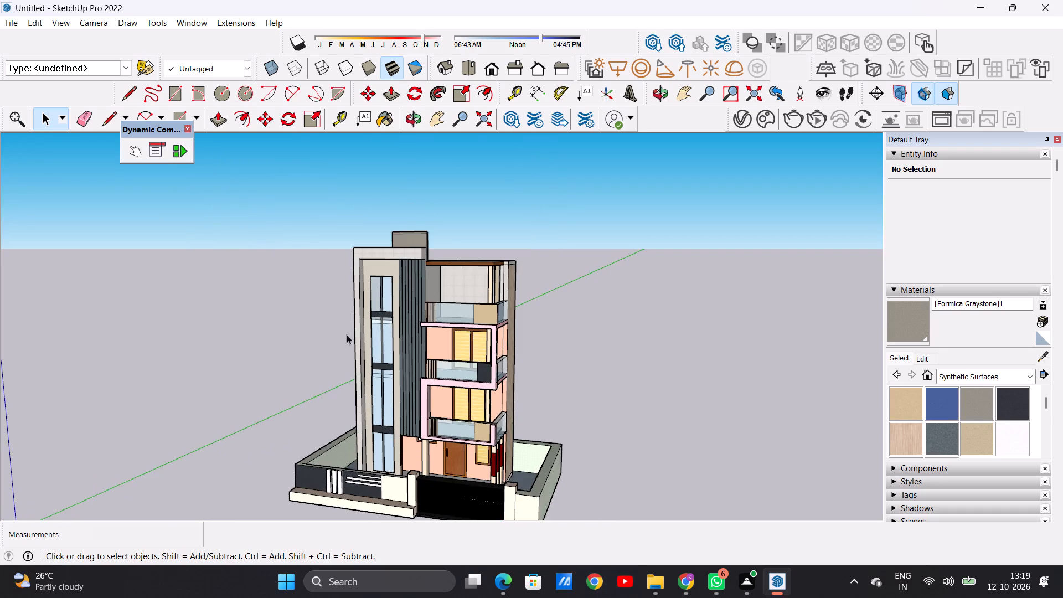
middle_click_drag(335, 342, 509, 339)
scroll(427, 352, "up", 12)
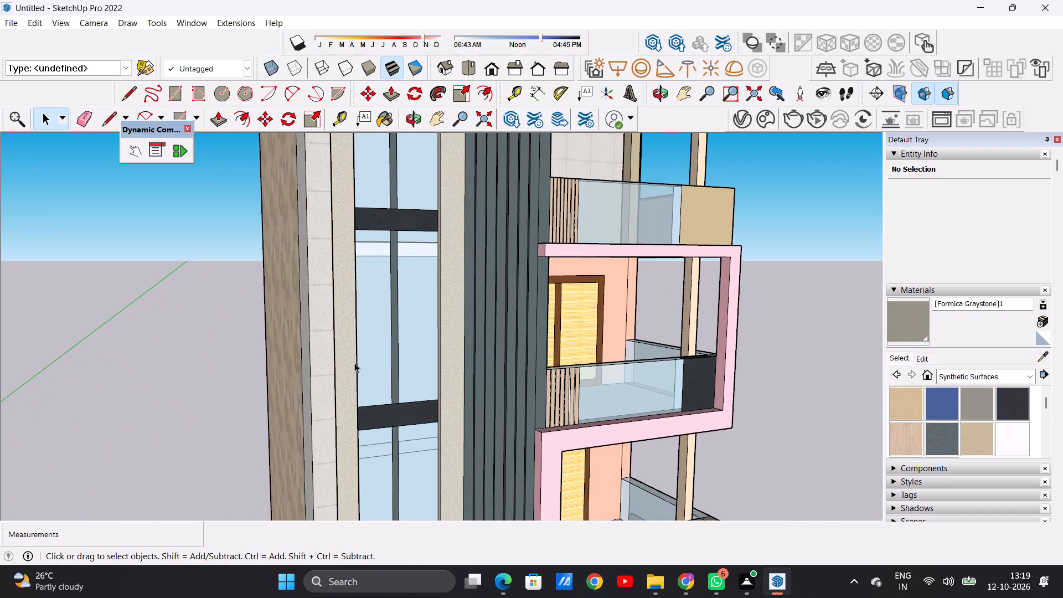
middle_click_drag(372, 361, 296, 359)
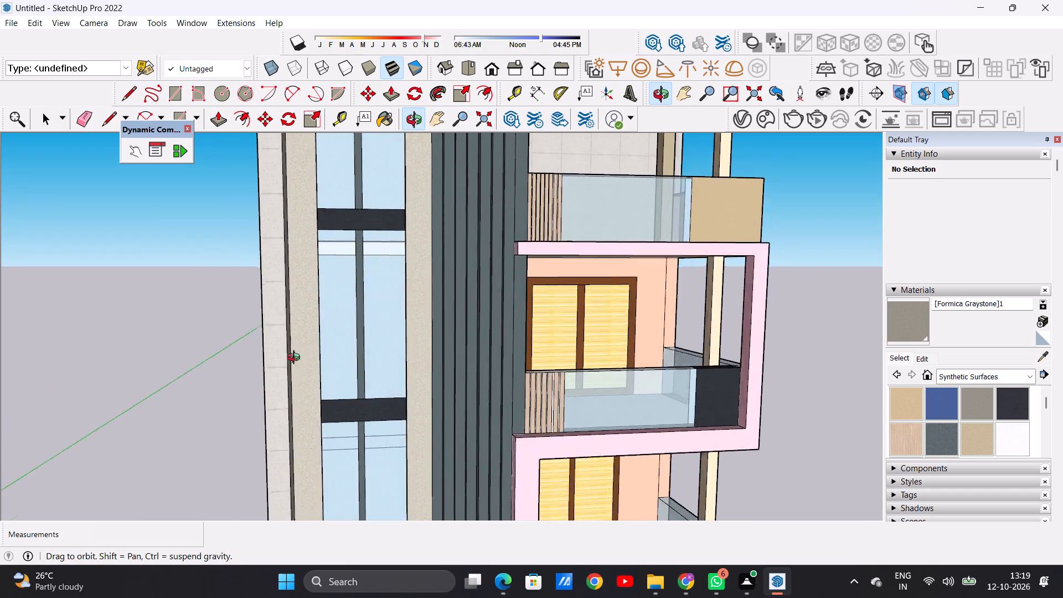
middle_click_drag(296, 359, 270, 341)
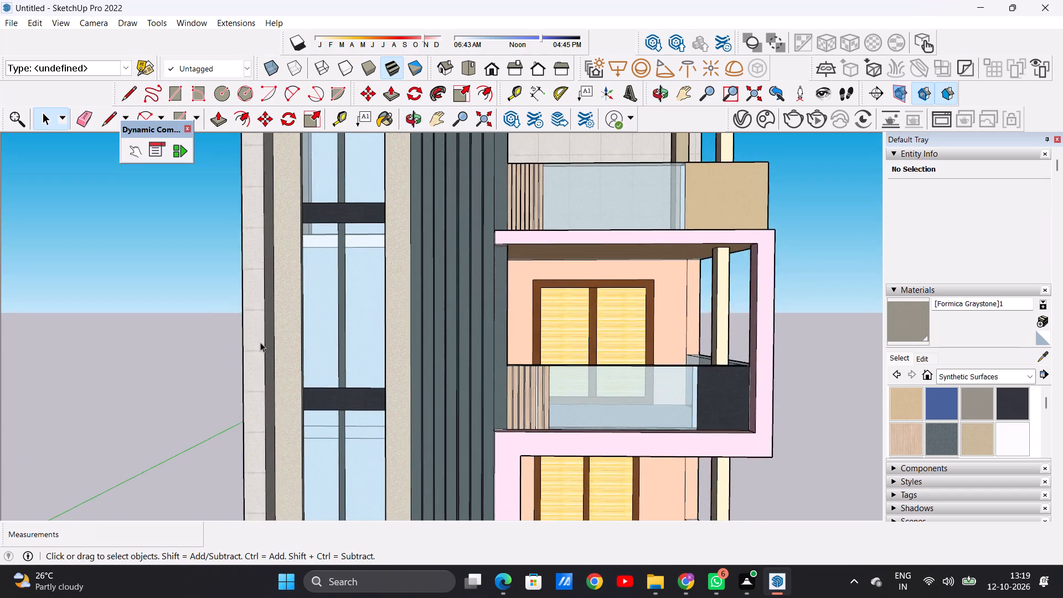
scroll(257, 342, "down", 19)
scroll(356, 450, "up", 7)
middle_click_drag(301, 409, 297, 452)
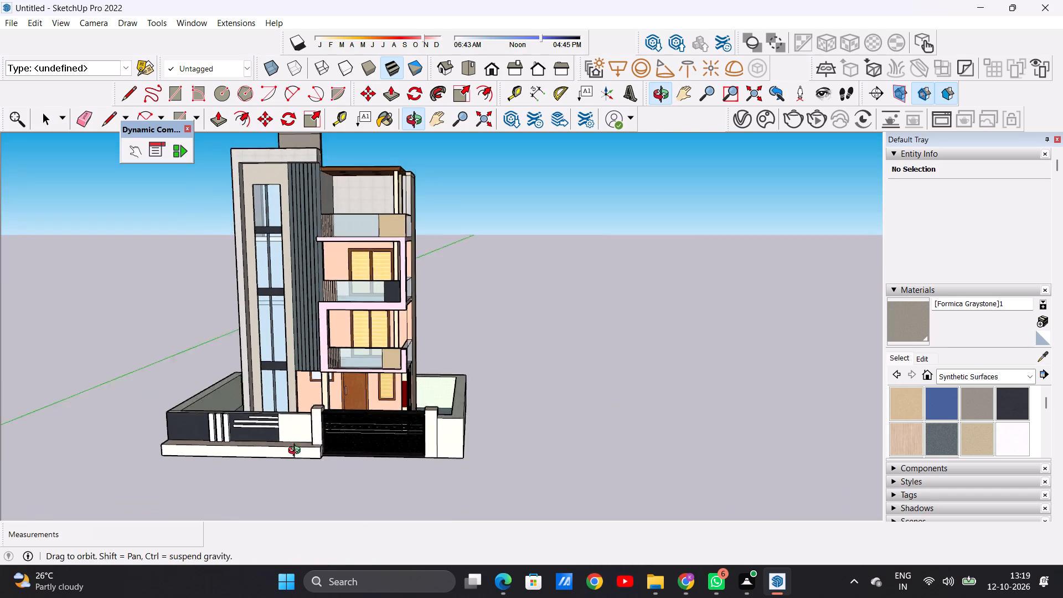
middle_click_drag(297, 452, 264, 487)
scroll(233, 413, "up", 8)
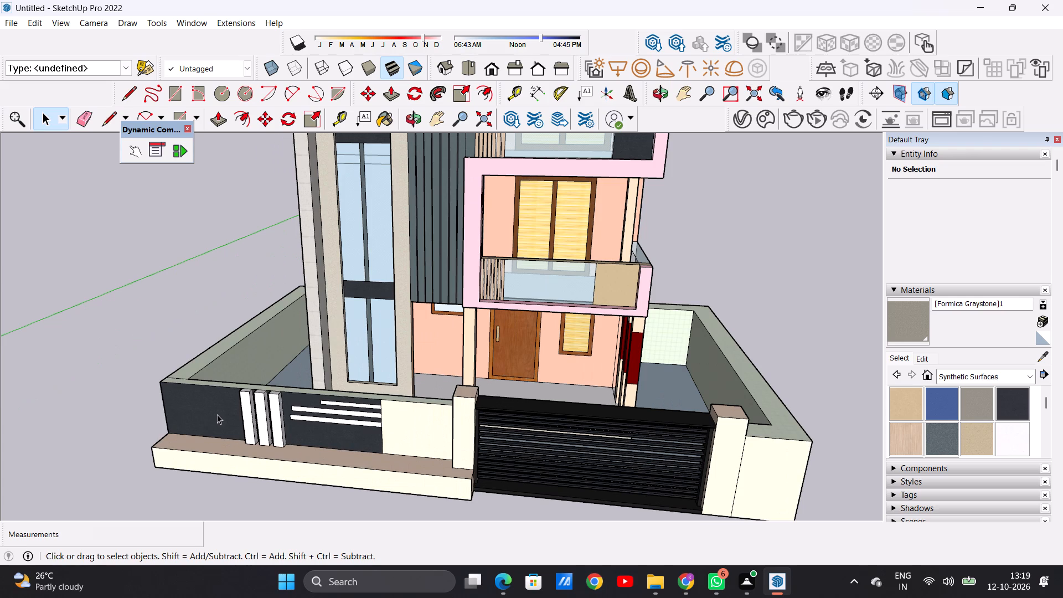
scroll(229, 405, "down", 2)
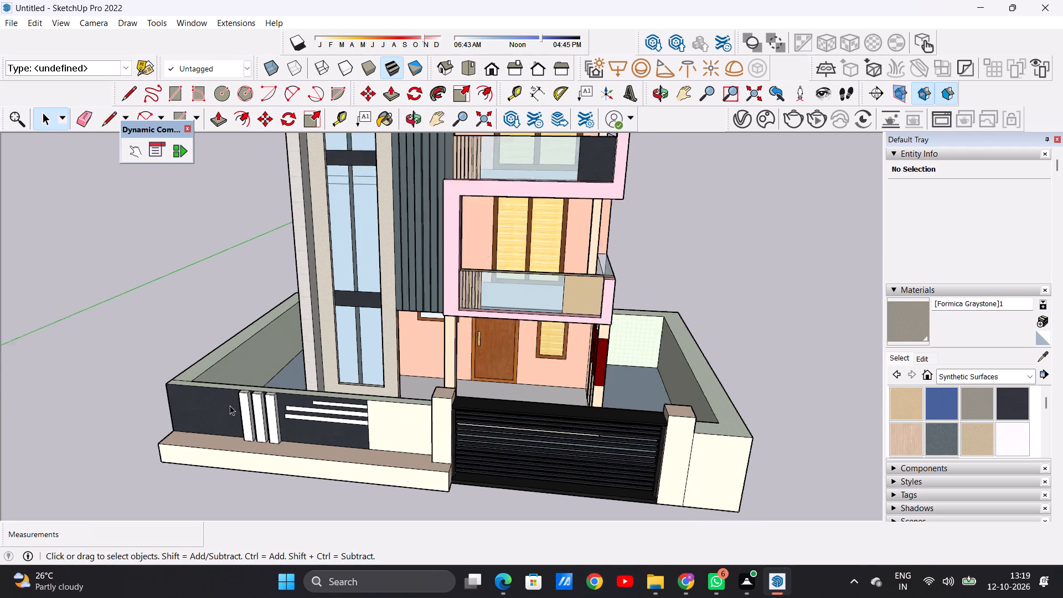
scroll(230, 405, "down", 4)
middle_click_drag(285, 411, 302, 504)
Paint the ground-floor porch floor behind the gate with the Field Square Tile material.
scroll(443, 415, "up", 5)
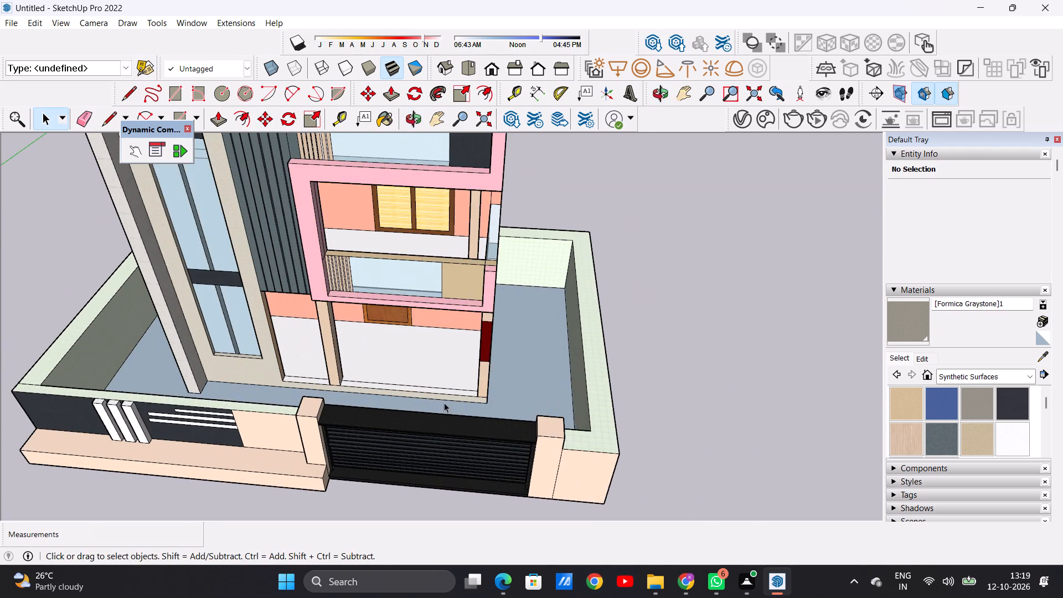
middle_click_drag(425, 366, 426, 411)
scroll(429, 372, "up", 6)
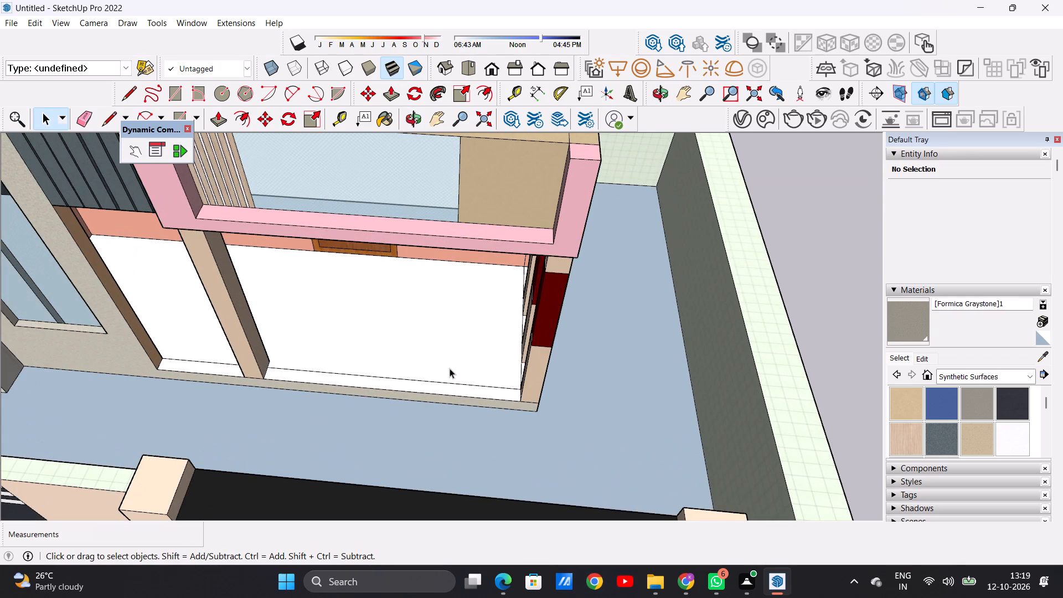
middle_click_drag(441, 370, 435, 329)
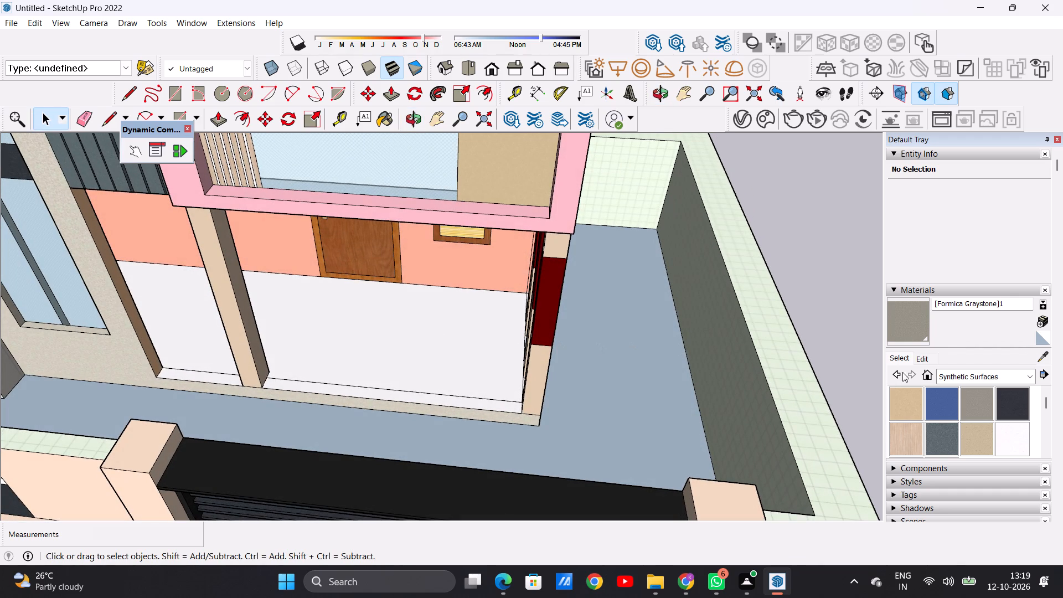
left_click(1028, 373)
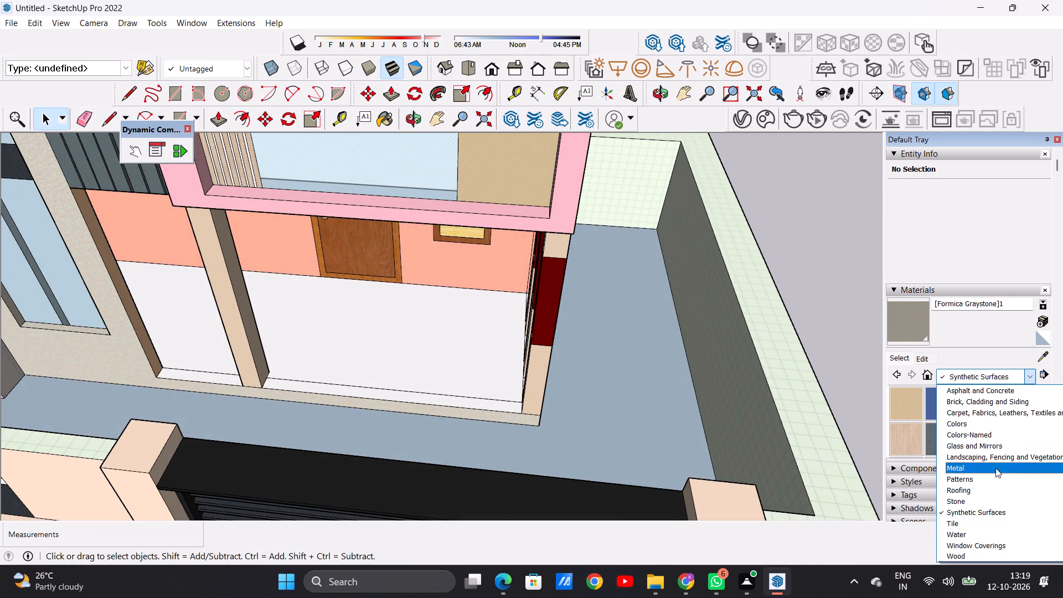
left_click(963, 524)
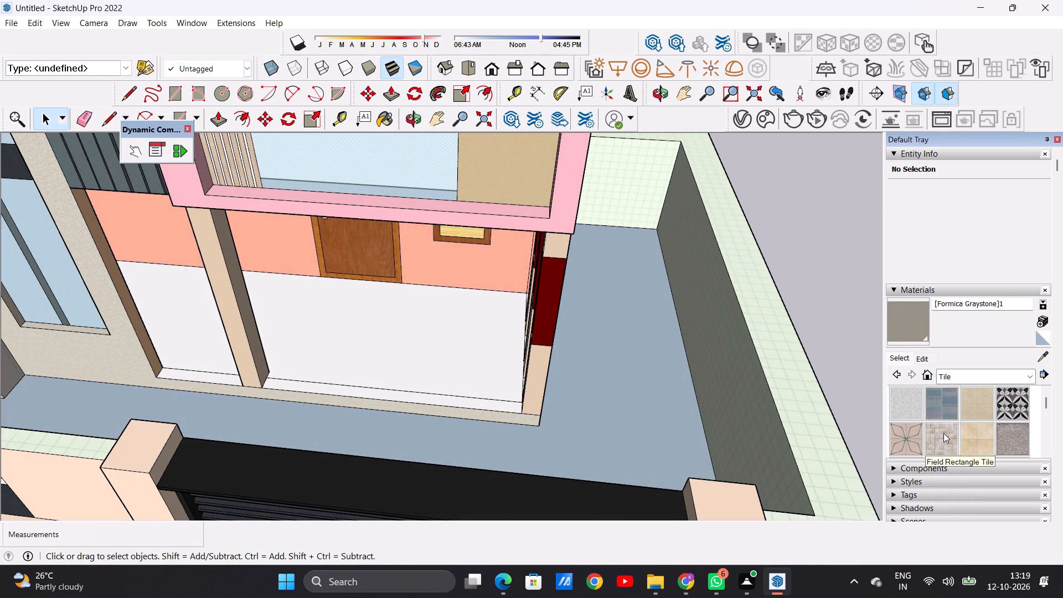
left_click(975, 432)
left_click(401, 372)
scroll(417, 365, "up", 5)
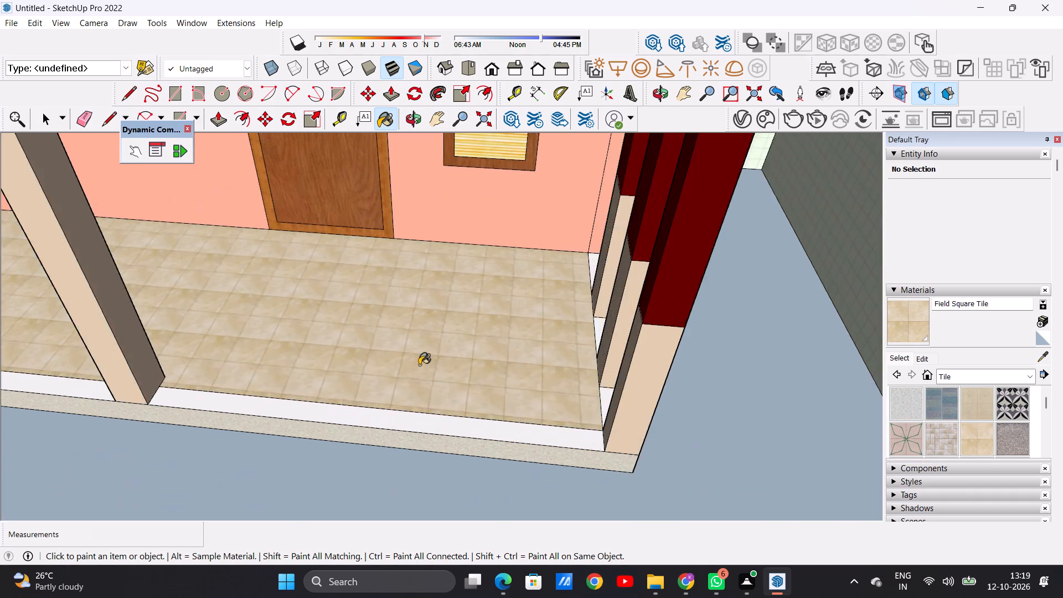
Paint the white floor strips along the porch's front edge, on both sides of the column, with Field Square Tile.
scroll(419, 365, "up", 8)
scroll(427, 368, "down", 15)
scroll(491, 388, "up", 1)
scroll(492, 389, "down", 1)
scroll(492, 389, "up", 5)
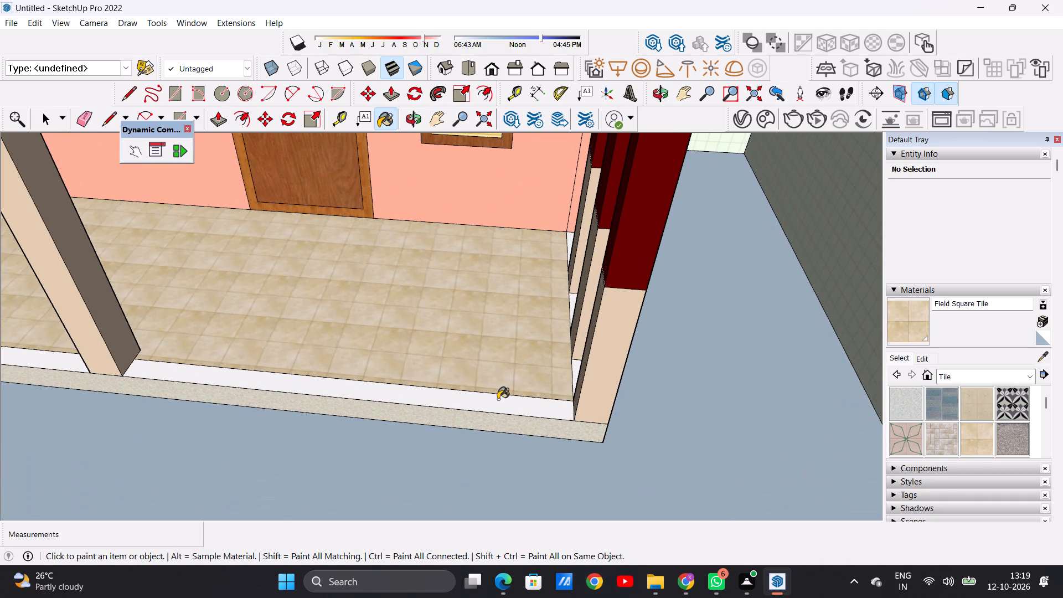
left_click(498, 399)
scroll(445, 388, "down", 5)
scroll(441, 354, "up", 7)
middle_click_drag(479, 362, 353, 346)
scroll(364, 346, "down", 9)
scroll(203, 297, "up", 13)
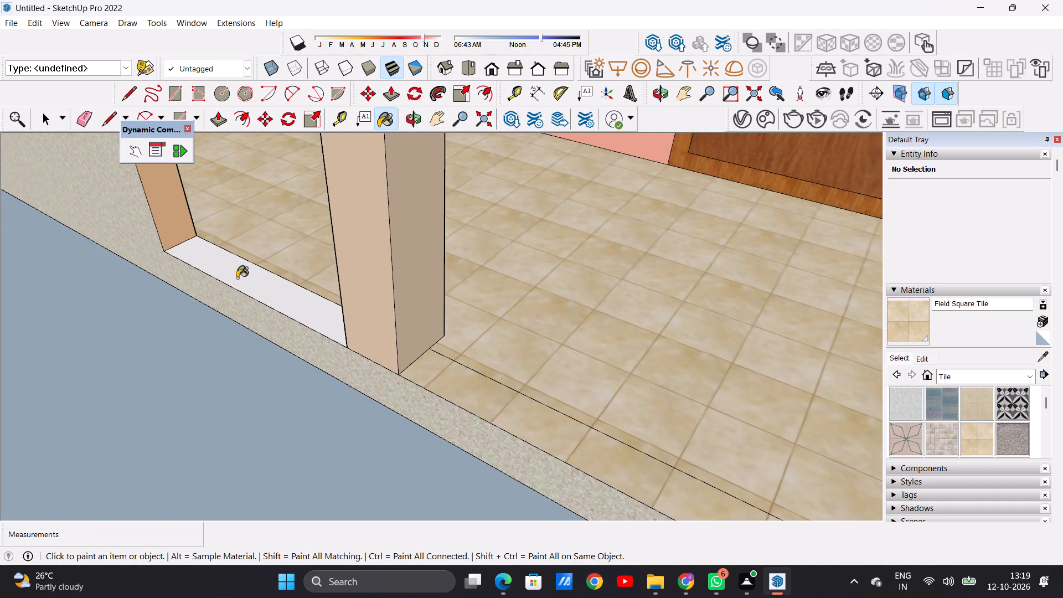
left_click(237, 278)
Paint the three white floor gaps between the red-banded side columns of the porch with Field Square Tile.
scroll(262, 310, "down", 20)
scroll(262, 310, "down", 3)
scroll(420, 310, "down", 1)
scroll(419, 310, "up", 5)
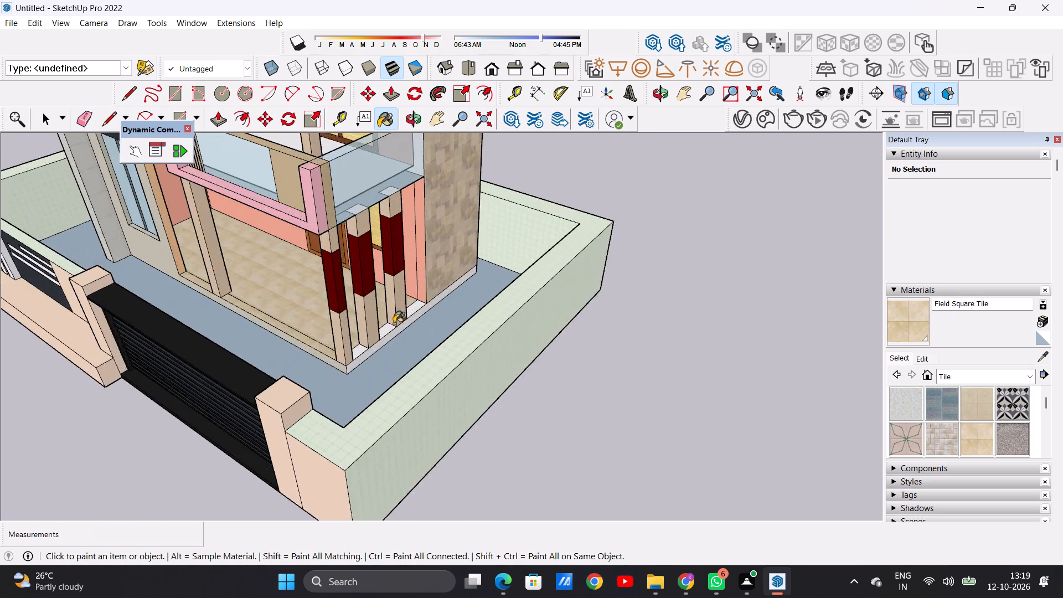
scroll(394, 323, "up", 2)
scroll(393, 324, "down", 1)
scroll(393, 324, "up", 15)
left_click(223, 450)
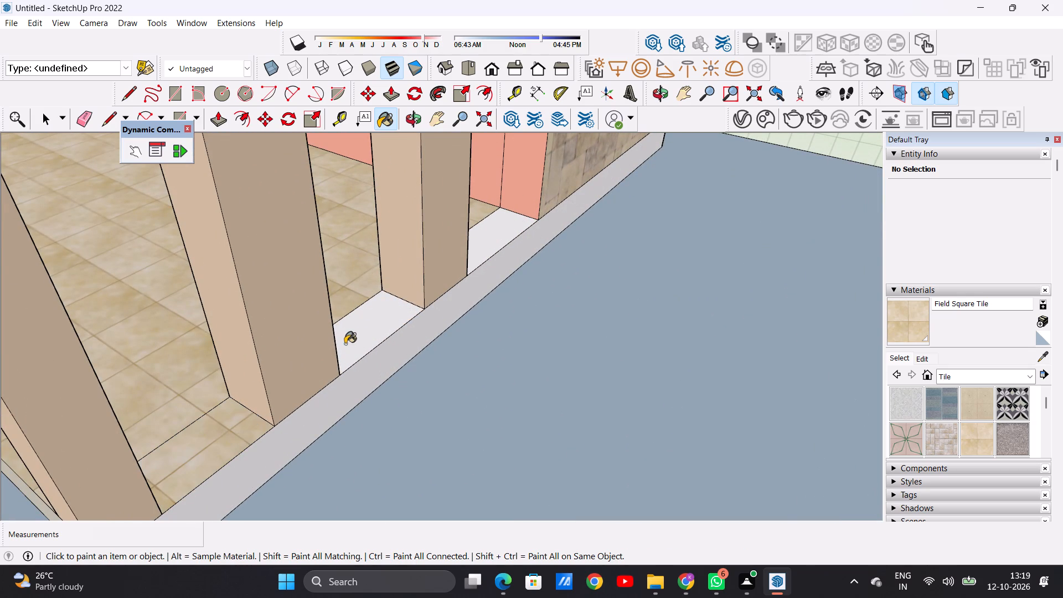
left_click(345, 344)
left_click(484, 247)
Paint the plinth's side face below the red-banded columns with Field Square Tile.
scroll(472, 339, "down", 15)
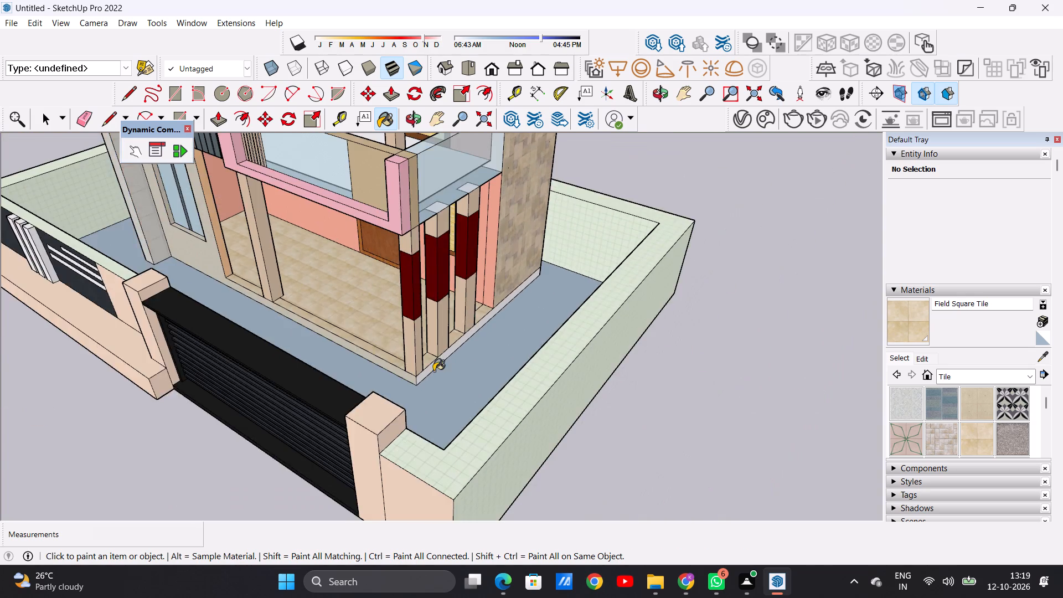
scroll(432, 374, "up", 20)
scroll(432, 374, "up", 1)
left_click(393, 377)
scroll(416, 398, "down", 7)
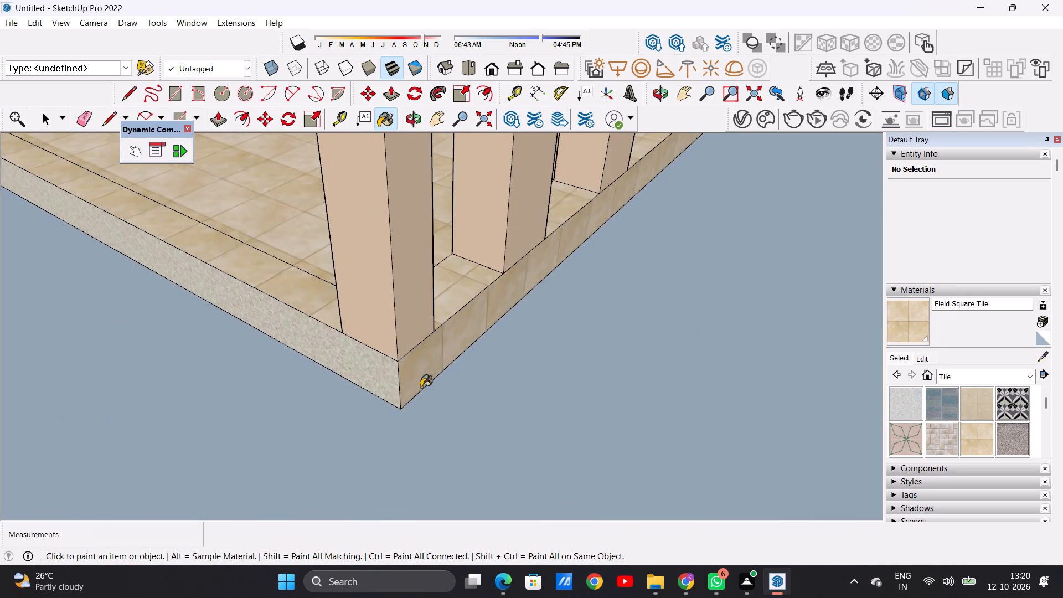
scroll(421, 387, "down", 9)
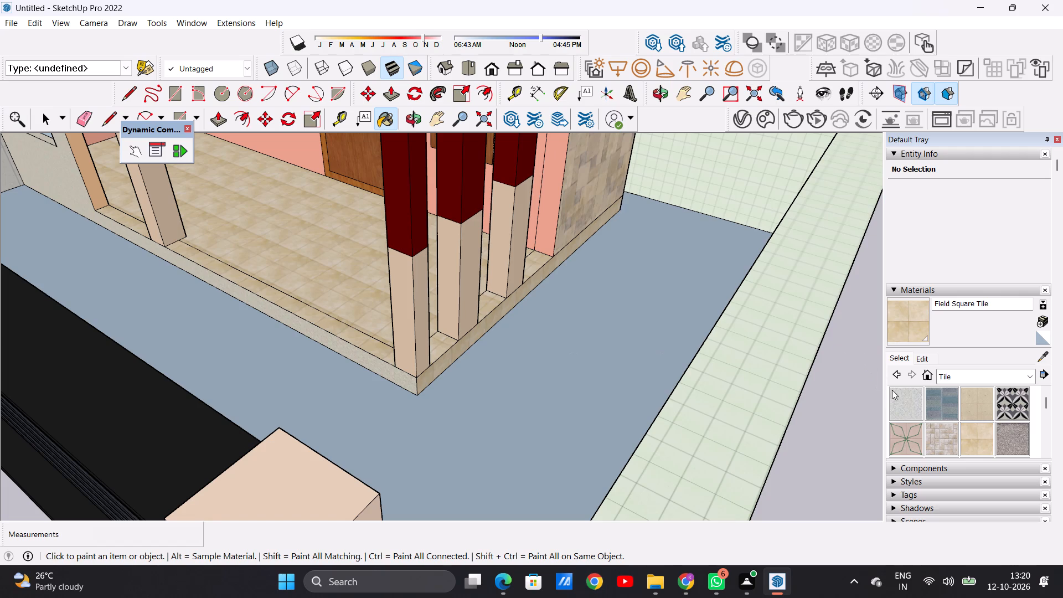
Paint the plinth face around the corner below the stone-clad side wall with Field Square Tile.
scroll(310, 380, "down", 7)
scroll(348, 367, "up", 1)
scroll(349, 367, "down", 3)
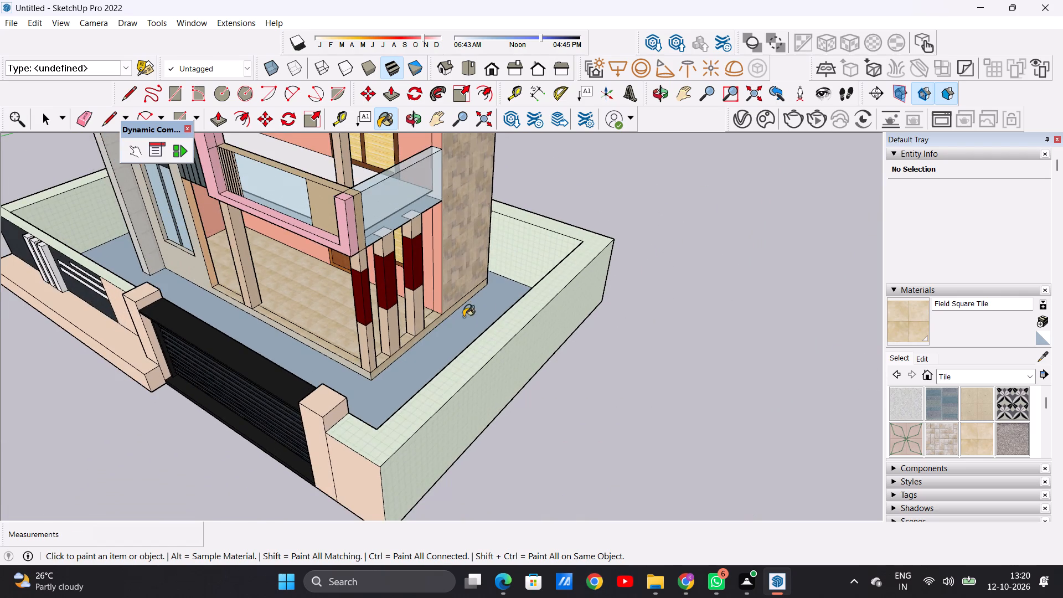
middle_click_drag(363, 331, 64, 316)
scroll(587, 322, "up", 6)
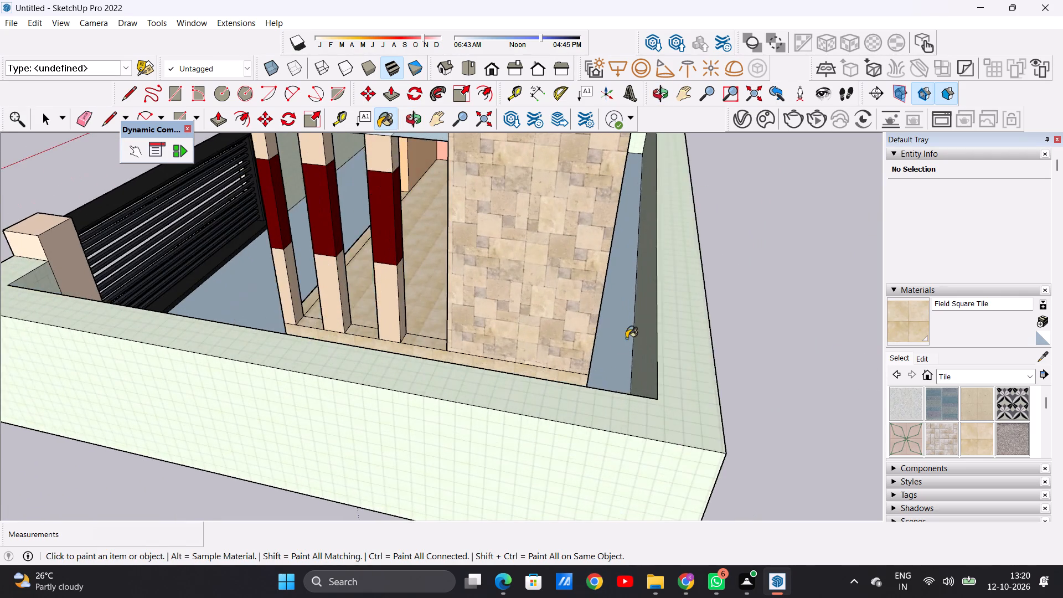
middle_click_drag(598, 358, 548, 385)
scroll(555, 425, "up", 15)
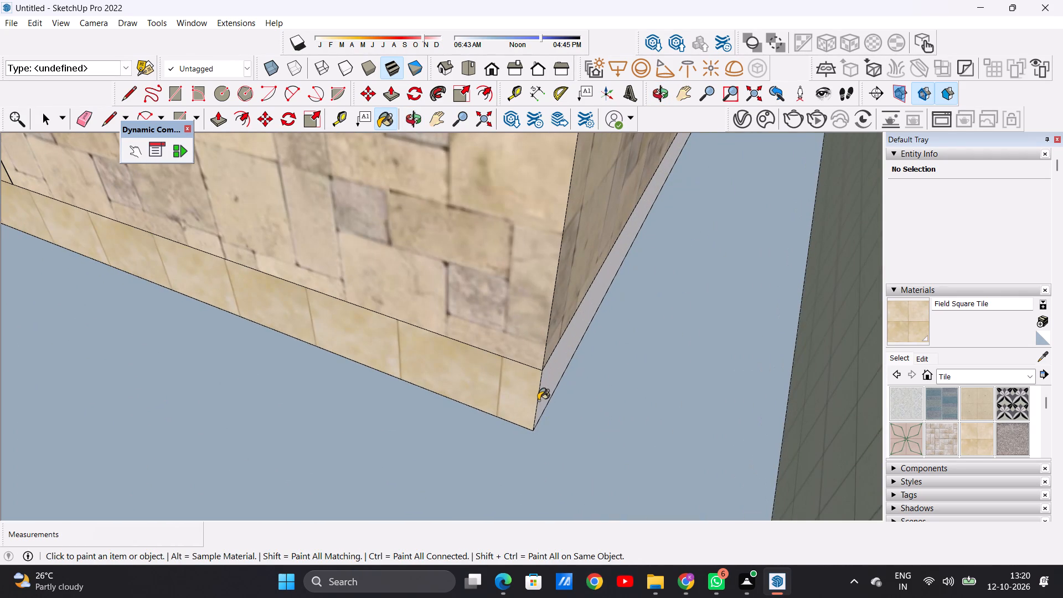
left_click(538, 400)
Examine the plinth, front facade and both sides of the house for surfaces still without a material.
scroll(555, 420, "down", 20)
scroll(555, 420, "down", 5)
middle_click_drag(429, 362, 690, 342)
middle_click_drag(405, 291, 637, 275)
middle_click_drag(235, 287, 542, 245)
scroll(261, 472, "up", 8)
middle_click_drag(296, 463, 301, 484)
key("space")
scroll(280, 428, "down", 12)
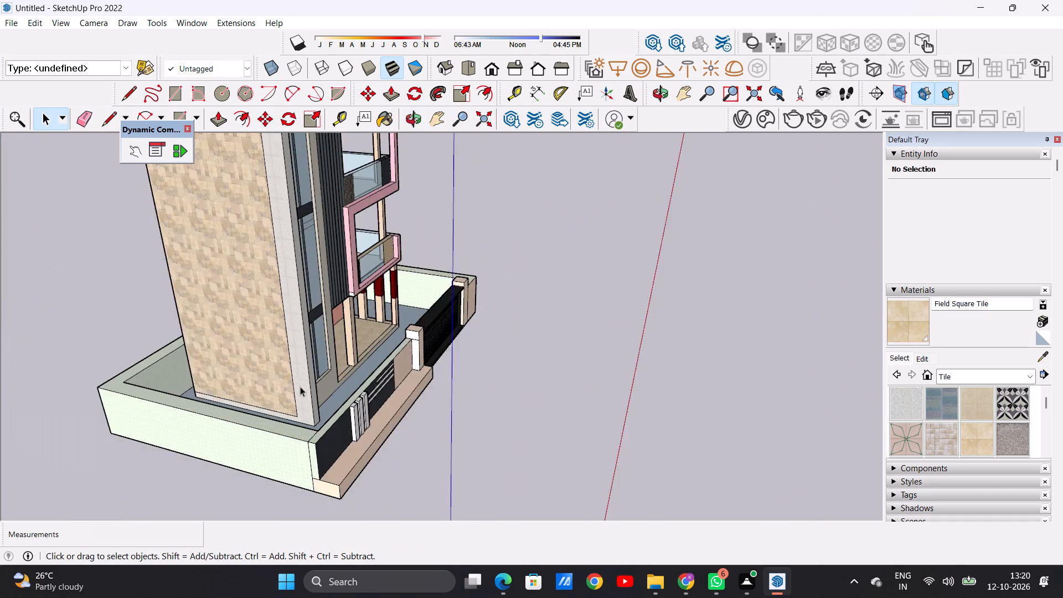
scroll(300, 386, "down", 12)
middle_click_drag(390, 378, 92, 265)
scroll(453, 296, "up", 7)
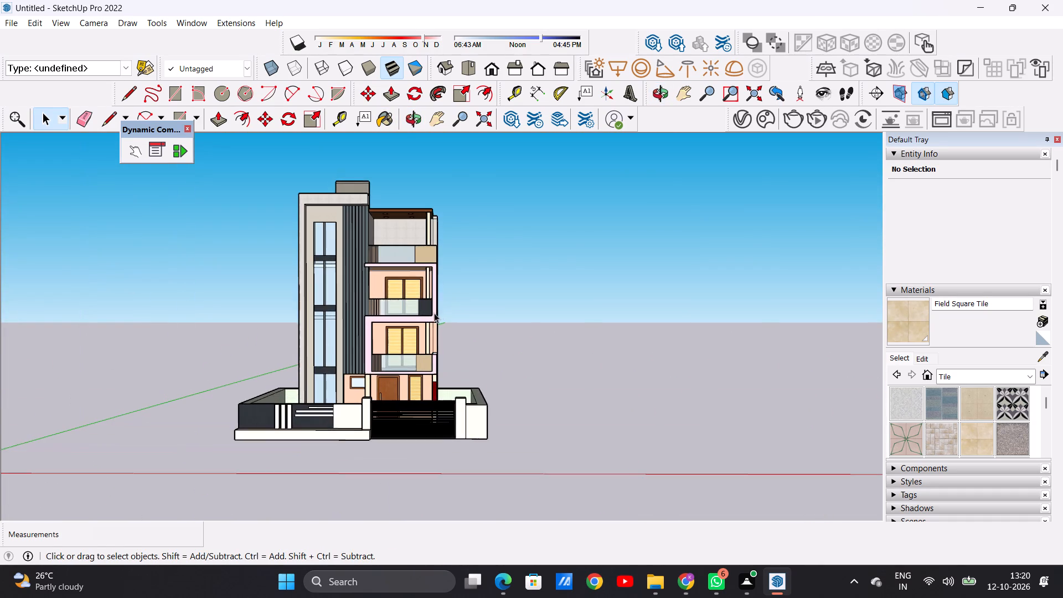
scroll(410, 326, "up", 7)
middle_click_drag(438, 337, 104, 481)
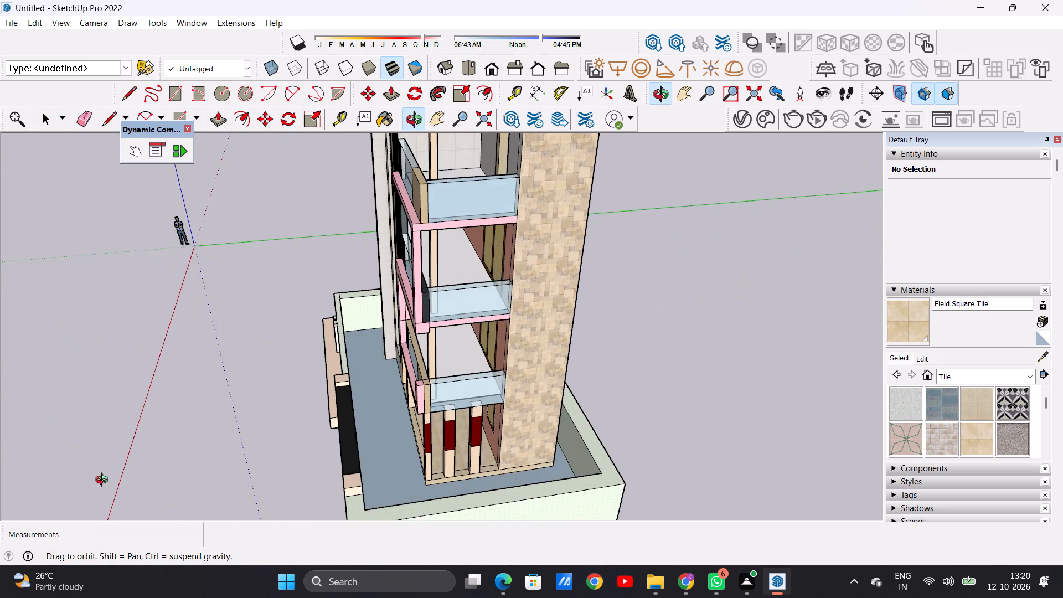
middle_click_drag(104, 481, 155, 487)
Paint the top-floor balcony floor under the brown-edged roof with the Concrete Pavers Block Multi material.
scroll(328, 439, "down", 5)
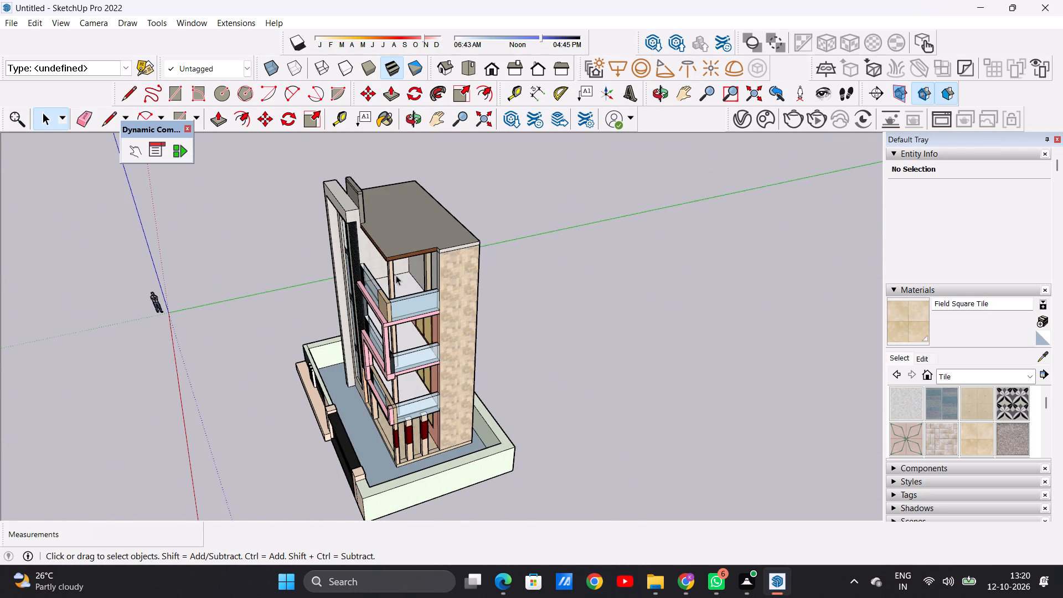
scroll(396, 274, "up", 16)
scroll(408, 337, "down", 9)
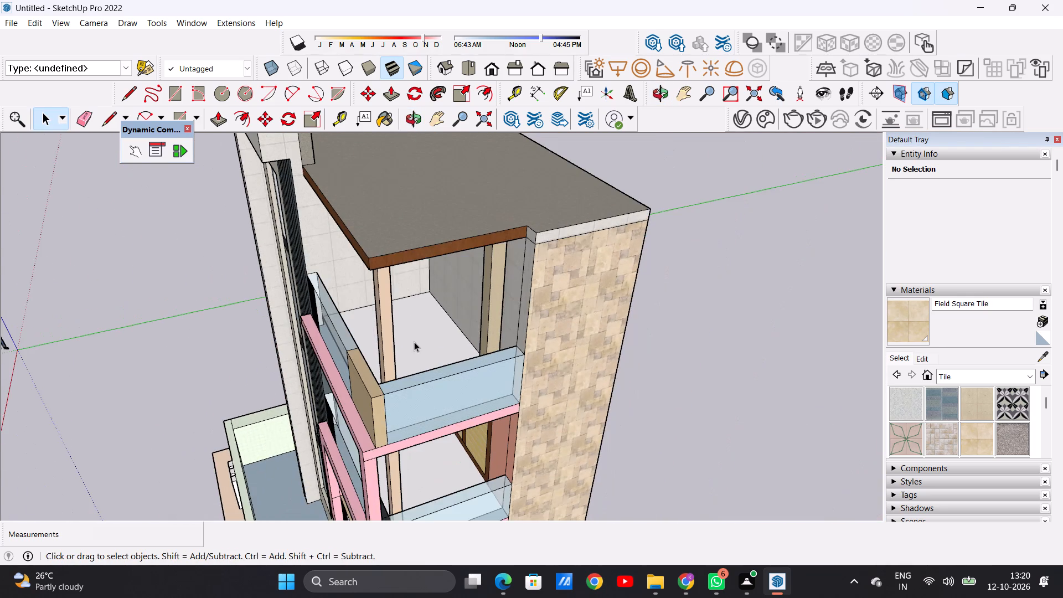
scroll(443, 338, "up", 11)
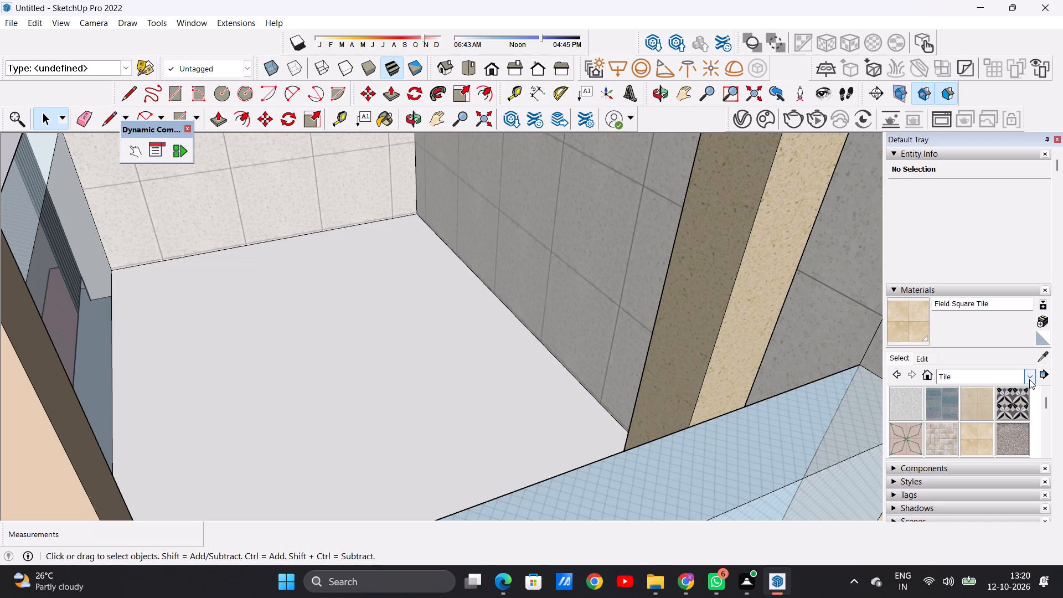
left_click(933, 399)
left_click(458, 419)
scroll(413, 440, "up", 7)
scroll(406, 450, "down", 1)
scroll(406, 450, "up", 2)
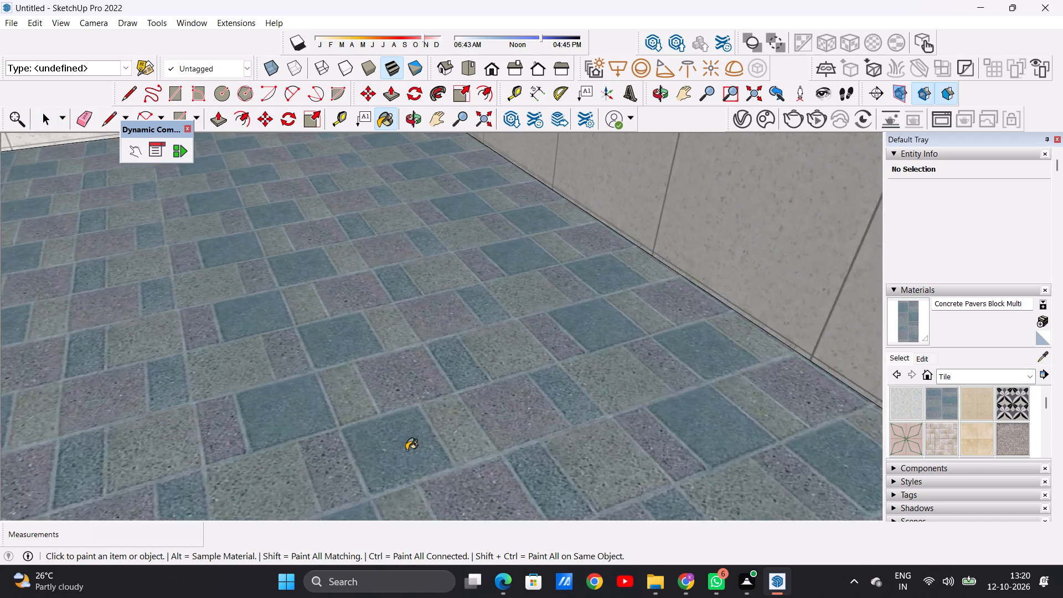
scroll(406, 450, "up", 3)
Paint the second-floor balcony floor with the Encaustic Tile Circular 02 material.
scroll(440, 414, "down", 20)
scroll(440, 414, "down", 13)
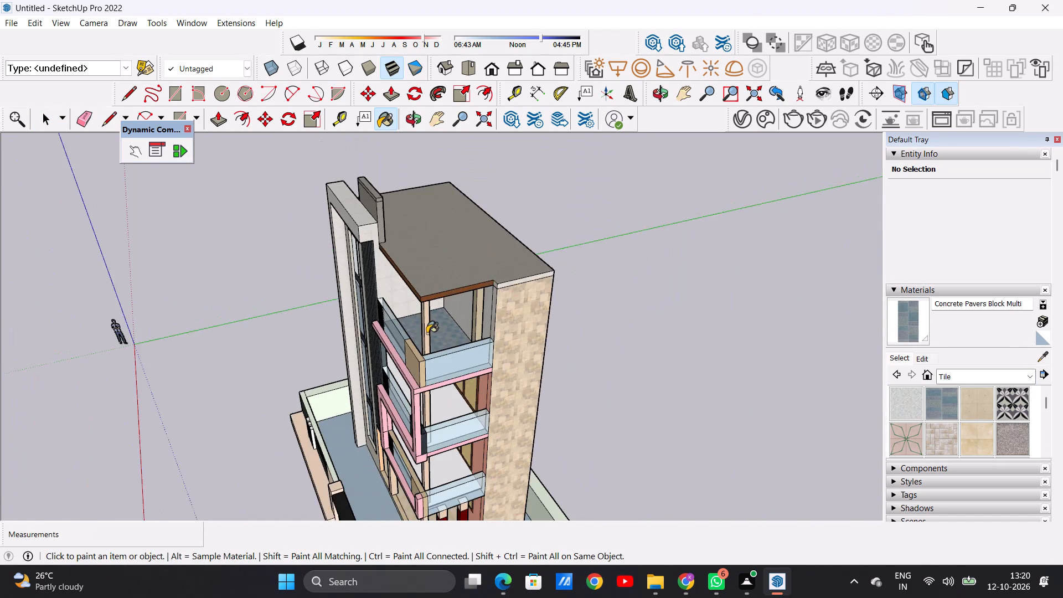
scroll(427, 333, "down", 2)
scroll(420, 444, "up", 8)
scroll(445, 390, "up", 7)
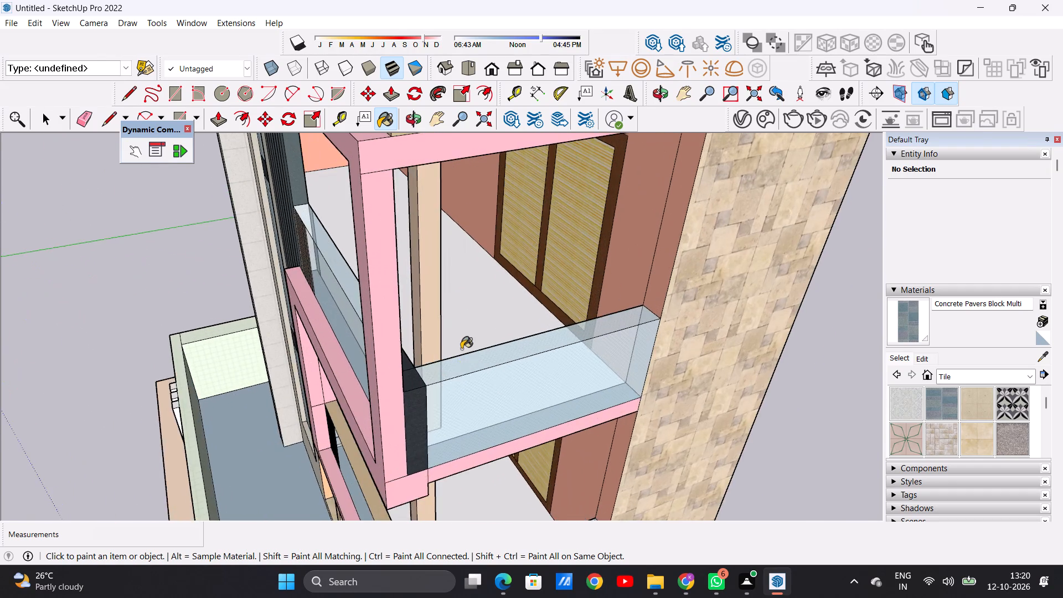
scroll(461, 348, "up", 5)
middle_click_drag(452, 337, 407, 389)
scroll(419, 375, "down", 7)
scroll(437, 379, "up", 2)
middle_click_drag(437, 372, 430, 299)
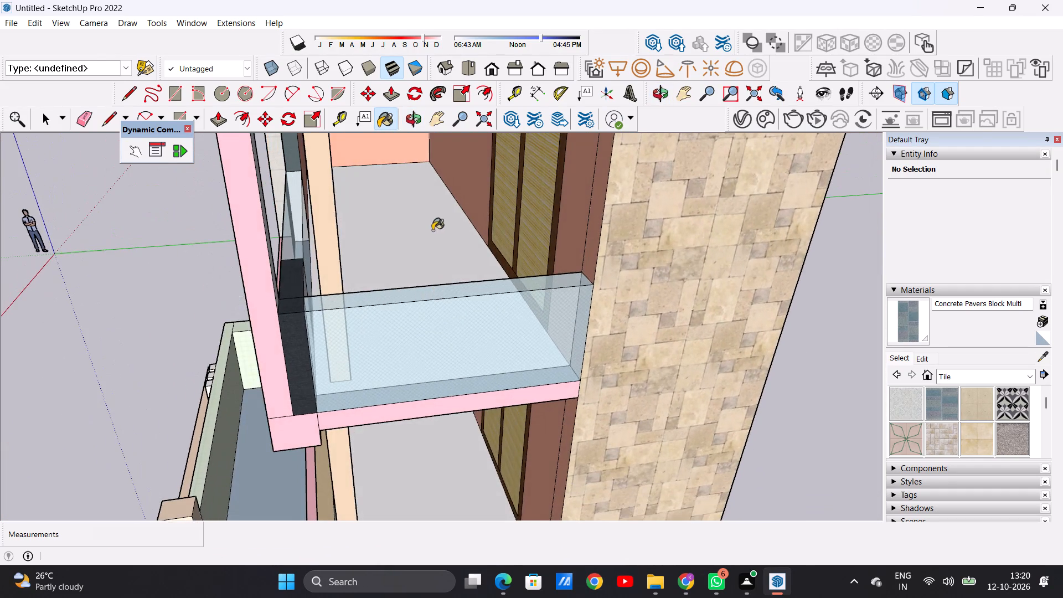
scroll(430, 225, "up", 4)
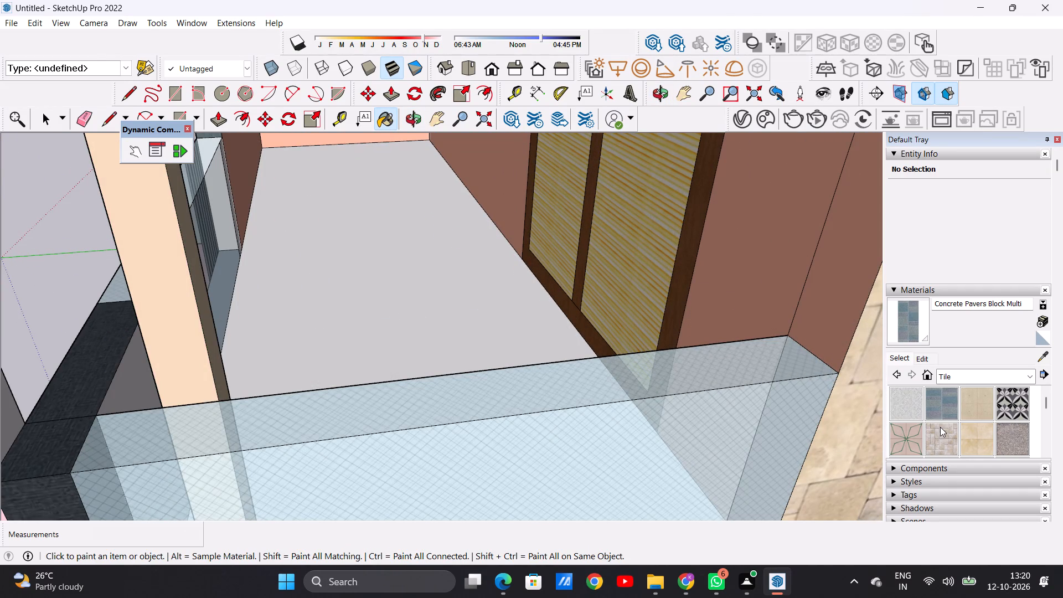
left_click(898, 436)
left_click(390, 323)
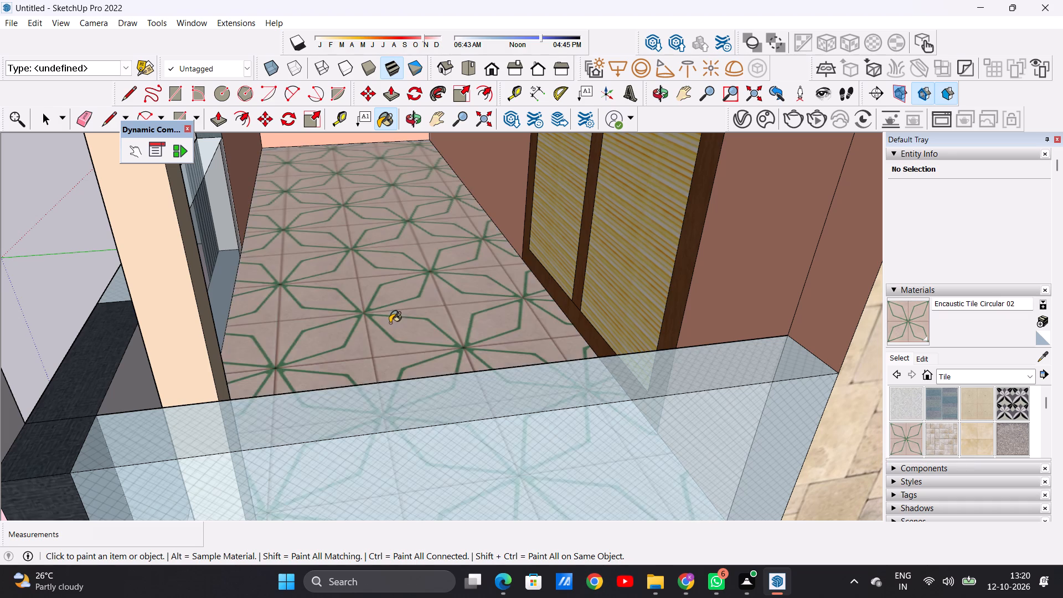
Examine the tiled upper balcony floors and the balcony facade from above, the side and the front.
scroll(376, 319, "up", 7)
scroll(400, 355, "down", 14)
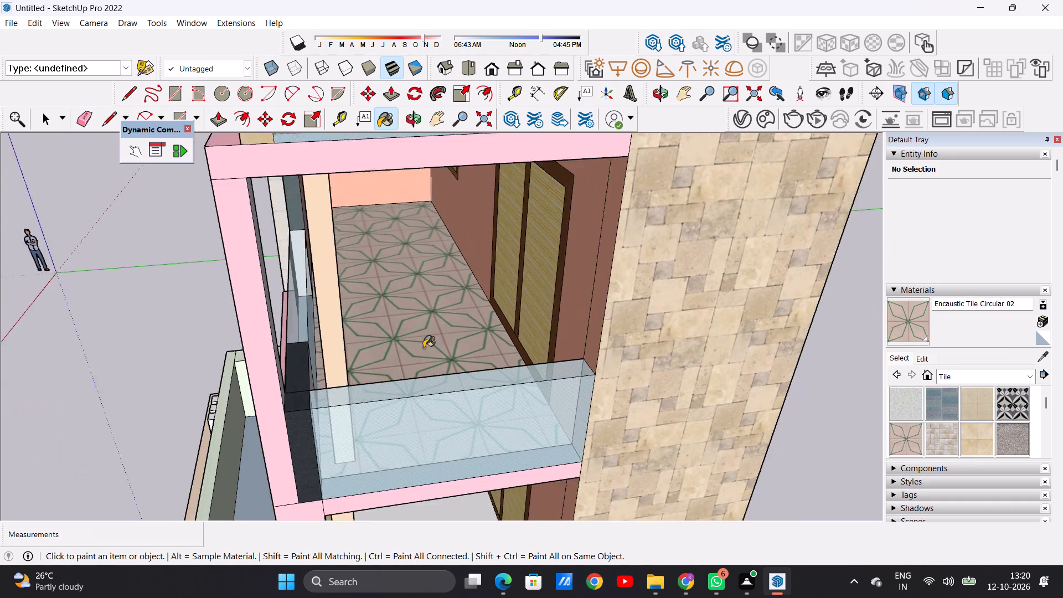
scroll(424, 348, "down", 2)
scroll(450, 312, "down", 2)
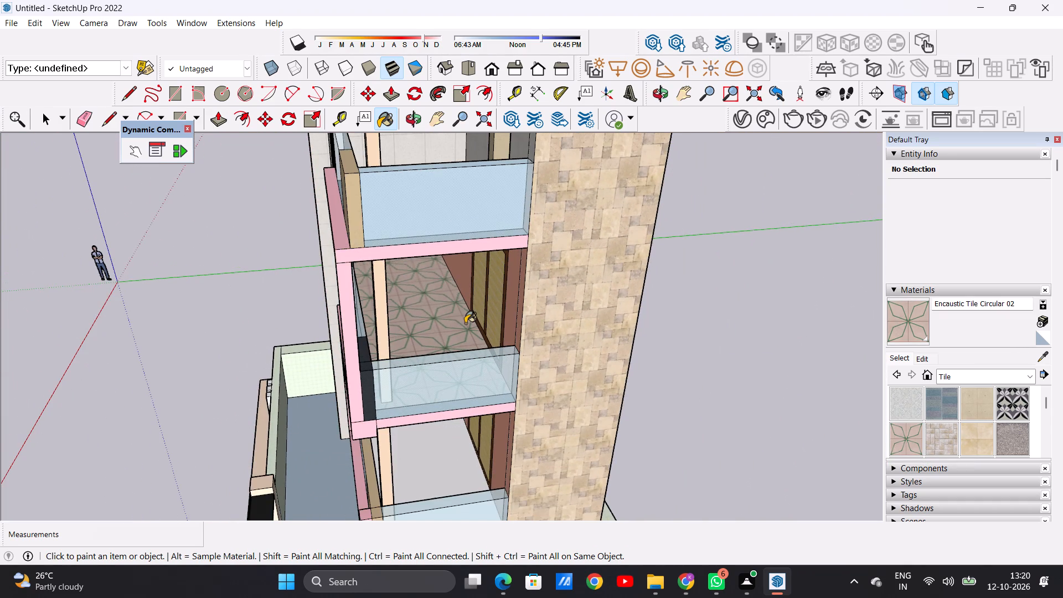
left_click_drag(465, 323, 447, 308)
key("space")
scroll(420, 306, "down", 12)
middle_click_drag(438, 380, 462, 353)
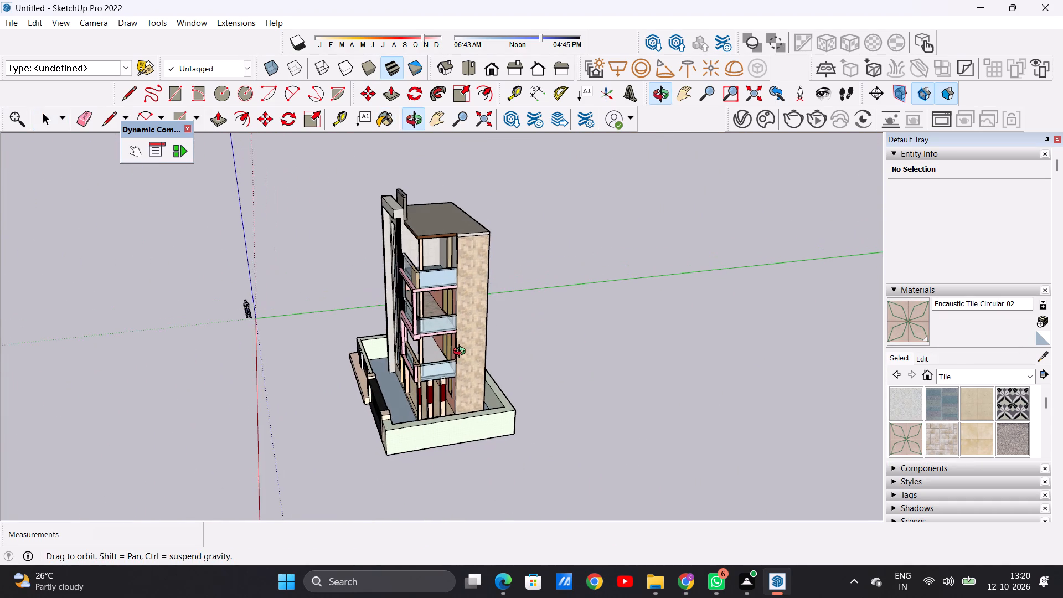
middle_click_drag(462, 353, 462, 353)
scroll(394, 193, "up", 2)
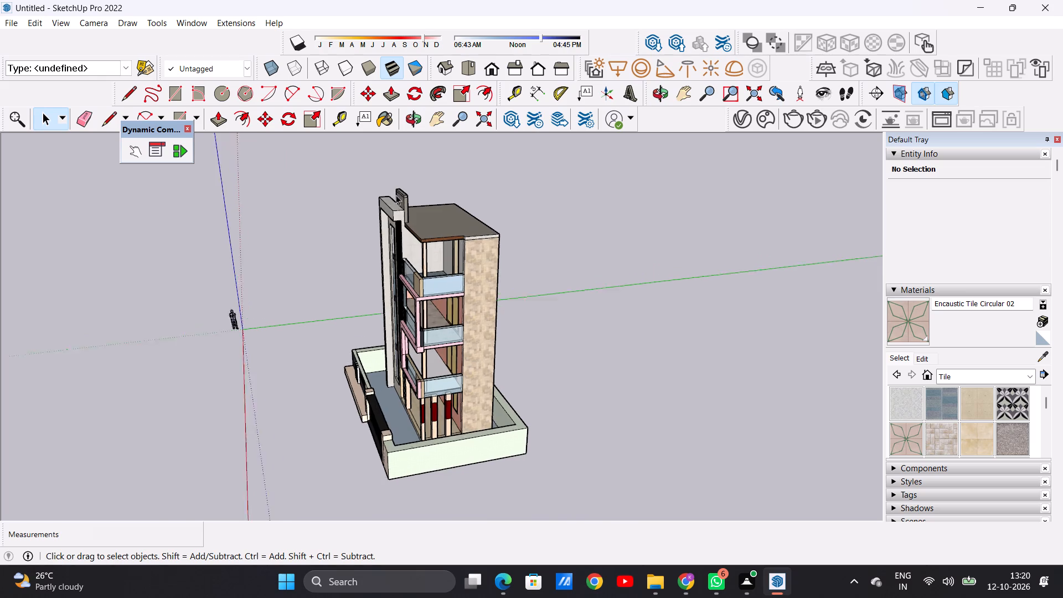
scroll(396, 195, "up", 11)
scroll(440, 304, "down", 8)
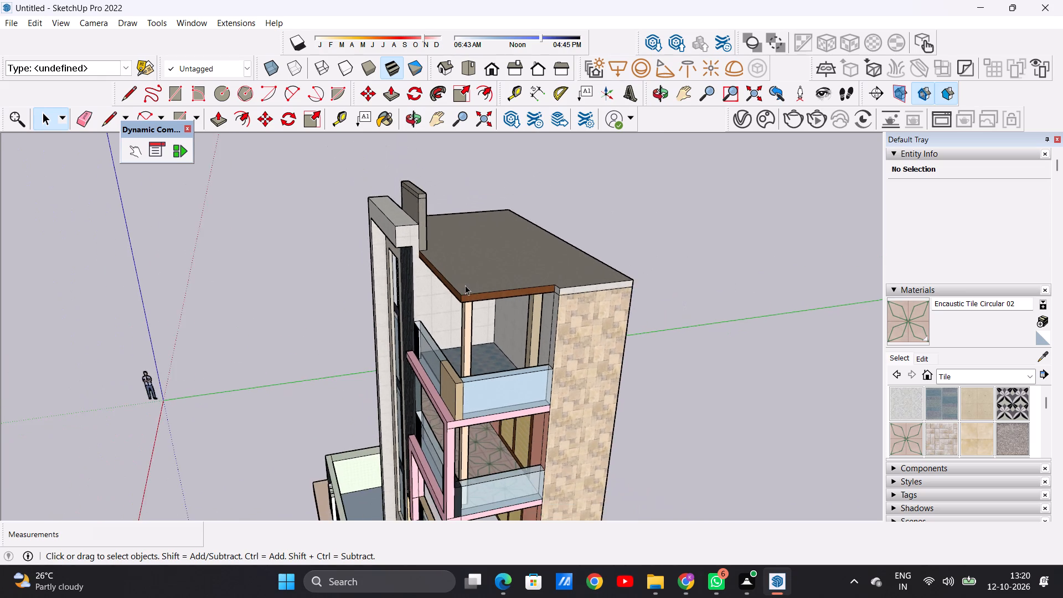
scroll(465, 285, "down", 5)
scroll(478, 374, "up", 7)
middle_click_drag(491, 424, 455, 319)
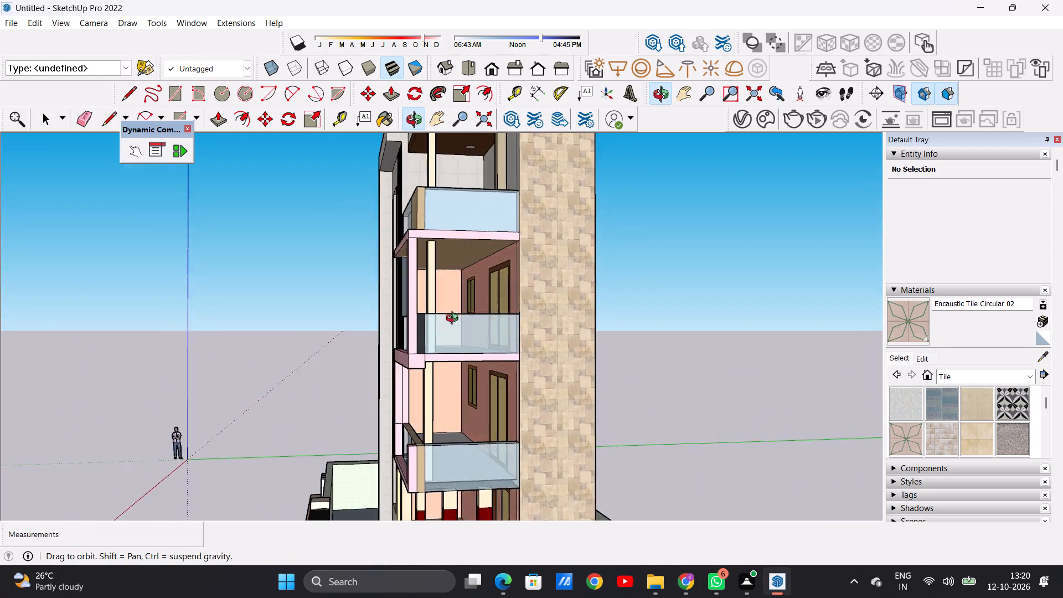
middle_click_drag(455, 319, 560, 332)
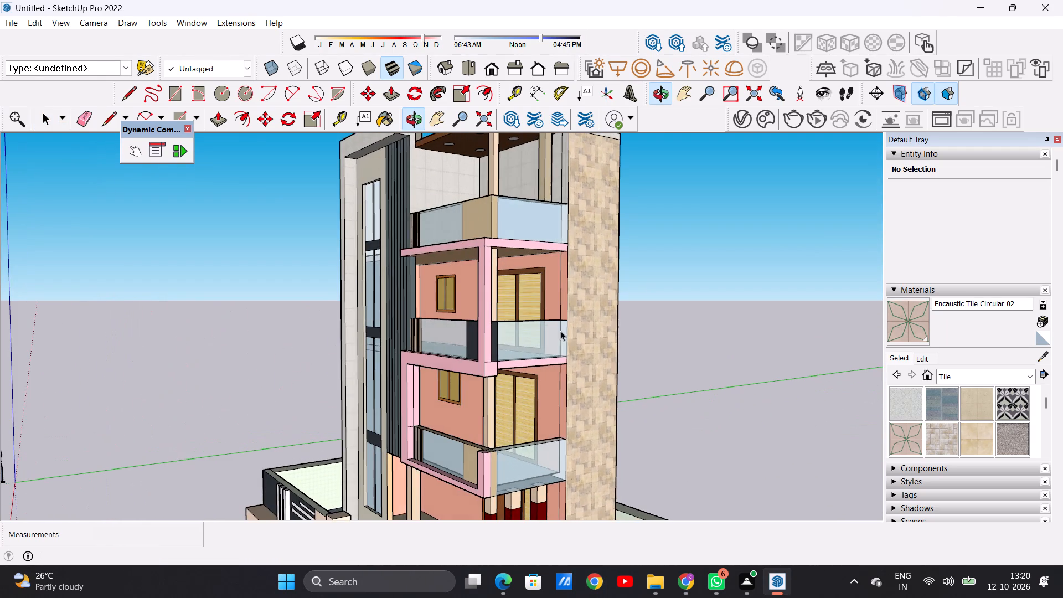
scroll(488, 463, "up", 13)
middle_click_drag(498, 367, 383, 406)
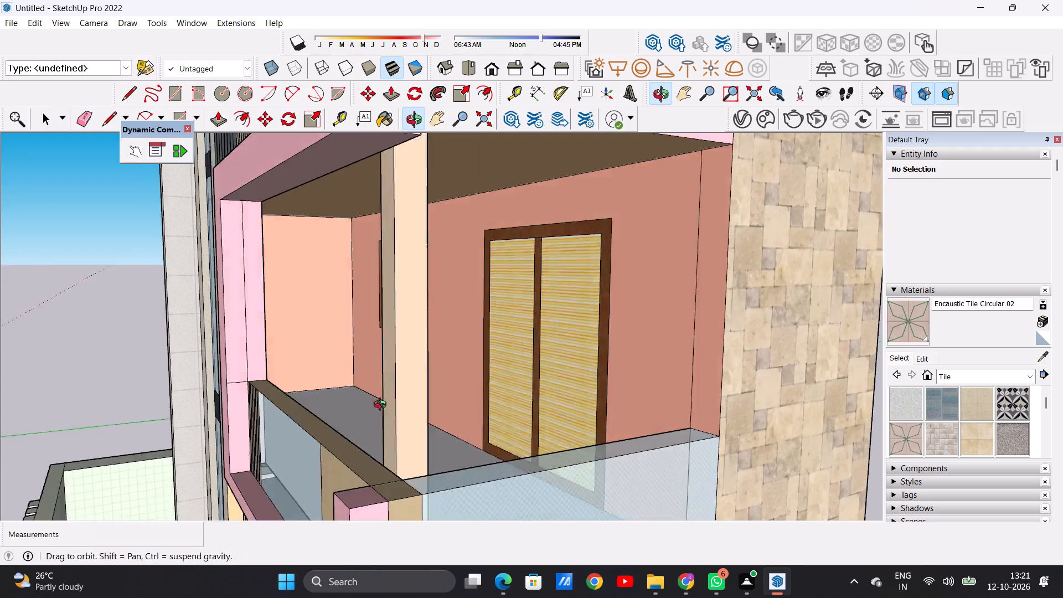
middle_click_drag(383, 406, 323, 437)
scroll(324, 435, "up", 1)
scroll(375, 397, "down", 6)
middle_click_drag(335, 425, 385, 472)
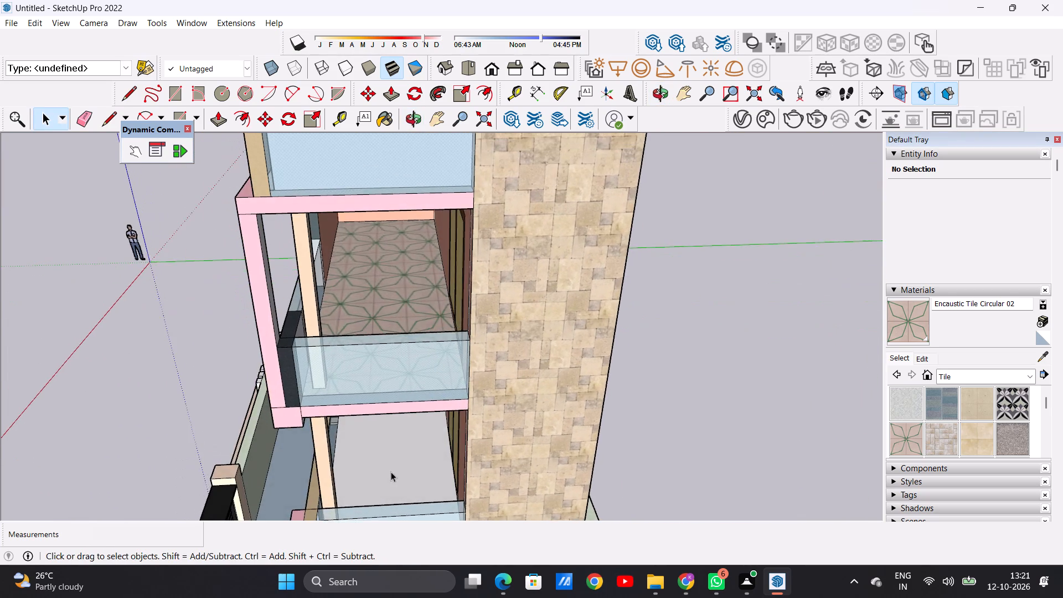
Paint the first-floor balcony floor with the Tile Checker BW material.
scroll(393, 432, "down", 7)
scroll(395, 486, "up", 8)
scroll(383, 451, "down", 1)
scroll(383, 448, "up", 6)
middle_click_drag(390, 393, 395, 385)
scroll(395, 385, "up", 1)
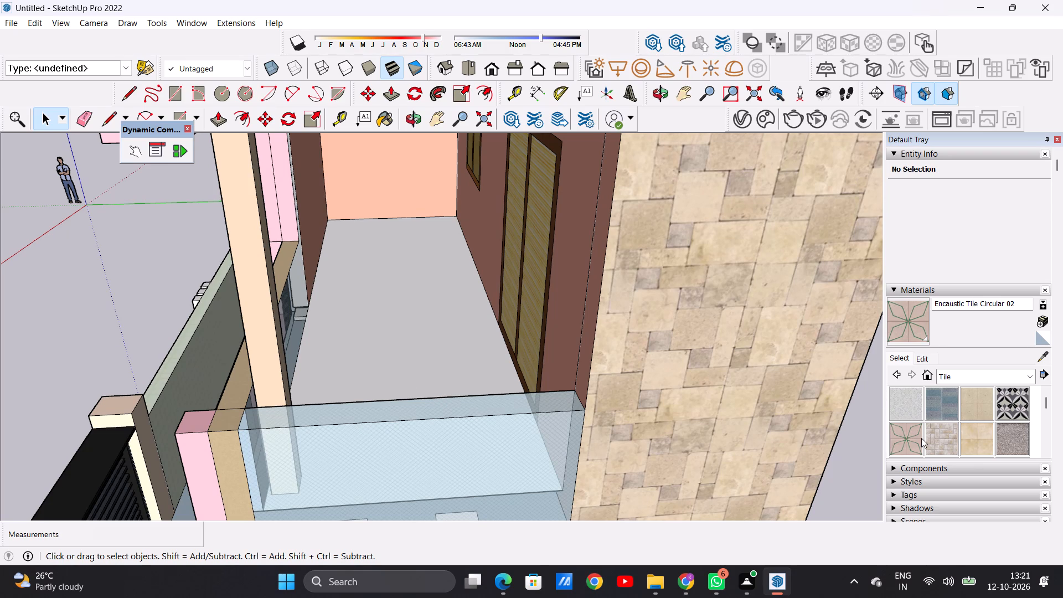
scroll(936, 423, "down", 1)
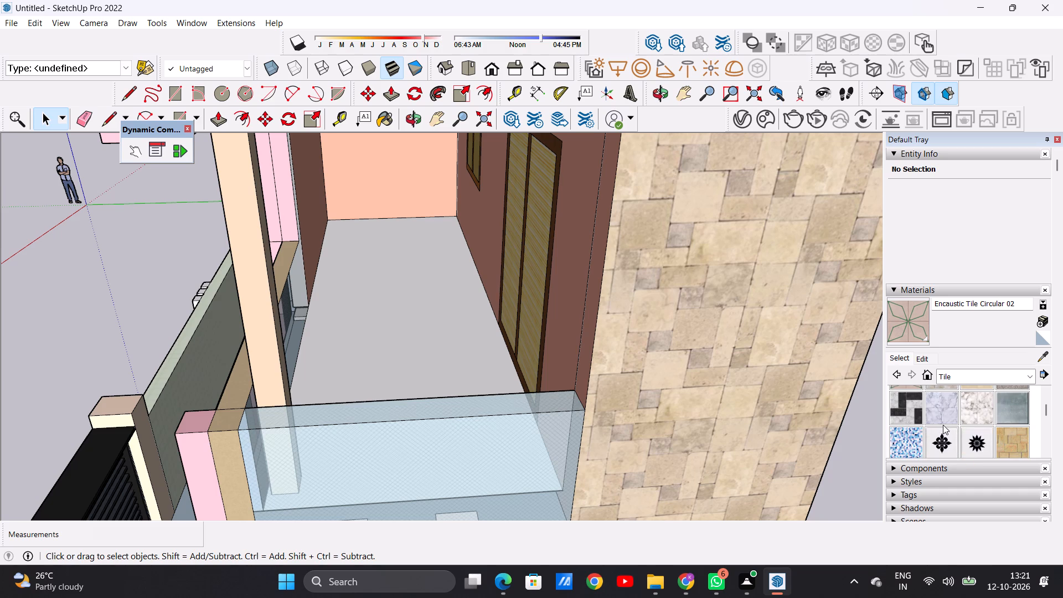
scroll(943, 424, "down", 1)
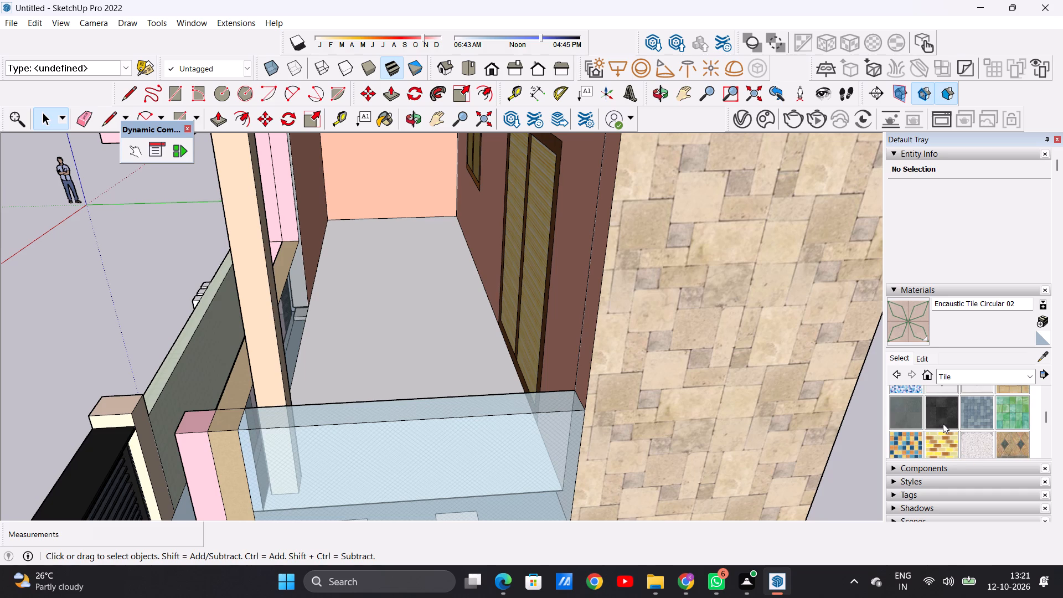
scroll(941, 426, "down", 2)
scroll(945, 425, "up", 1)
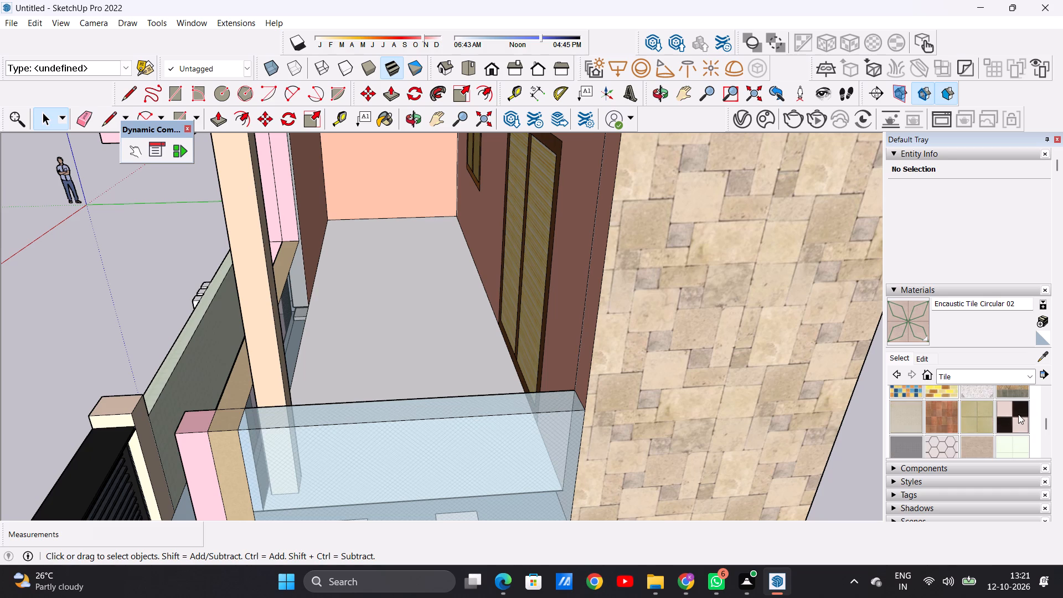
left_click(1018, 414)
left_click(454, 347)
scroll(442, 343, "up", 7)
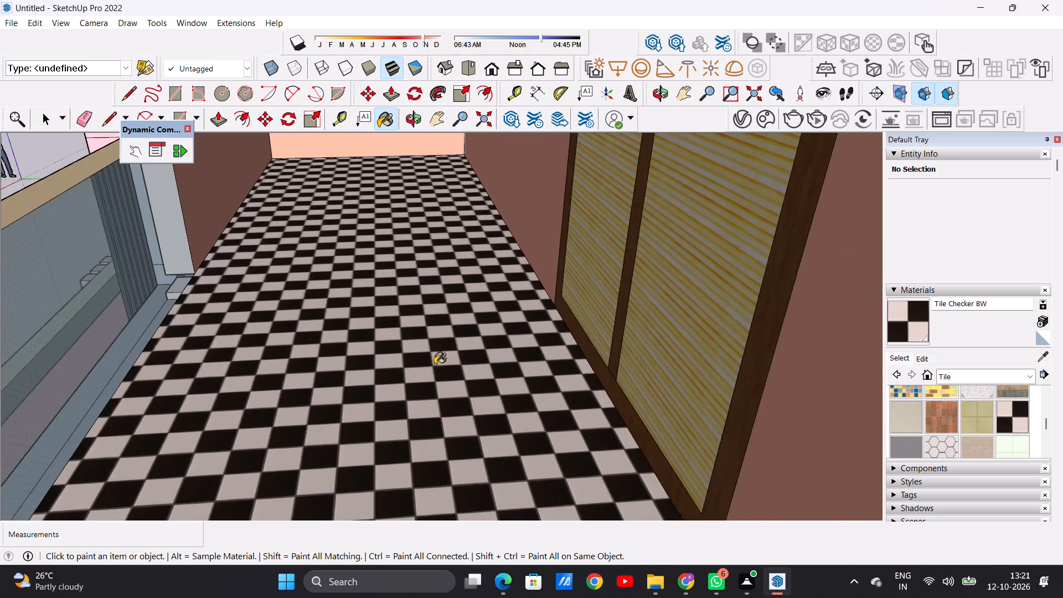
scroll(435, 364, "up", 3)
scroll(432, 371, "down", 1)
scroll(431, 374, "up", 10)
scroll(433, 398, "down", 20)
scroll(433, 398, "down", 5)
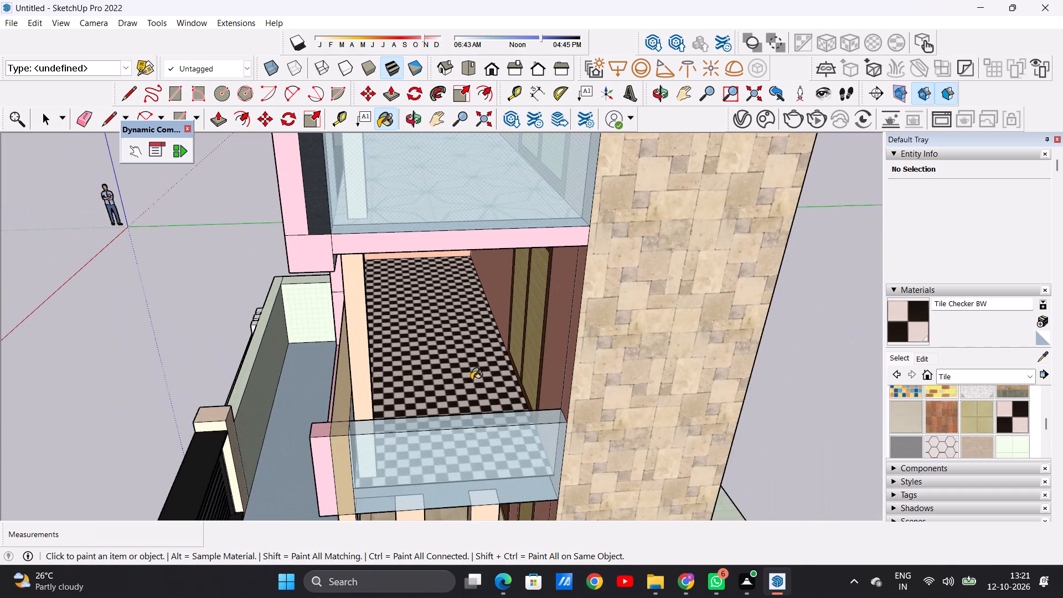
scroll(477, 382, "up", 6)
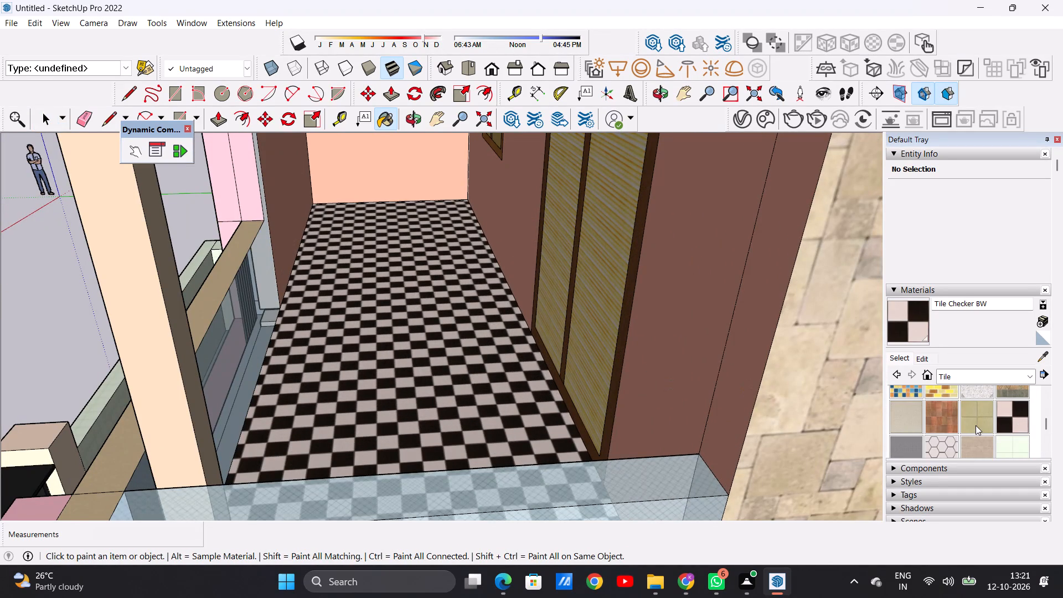
Paint the first-floor balcony floor with the Tile Limestone Multi material.
scroll(958, 427, "down", 1)
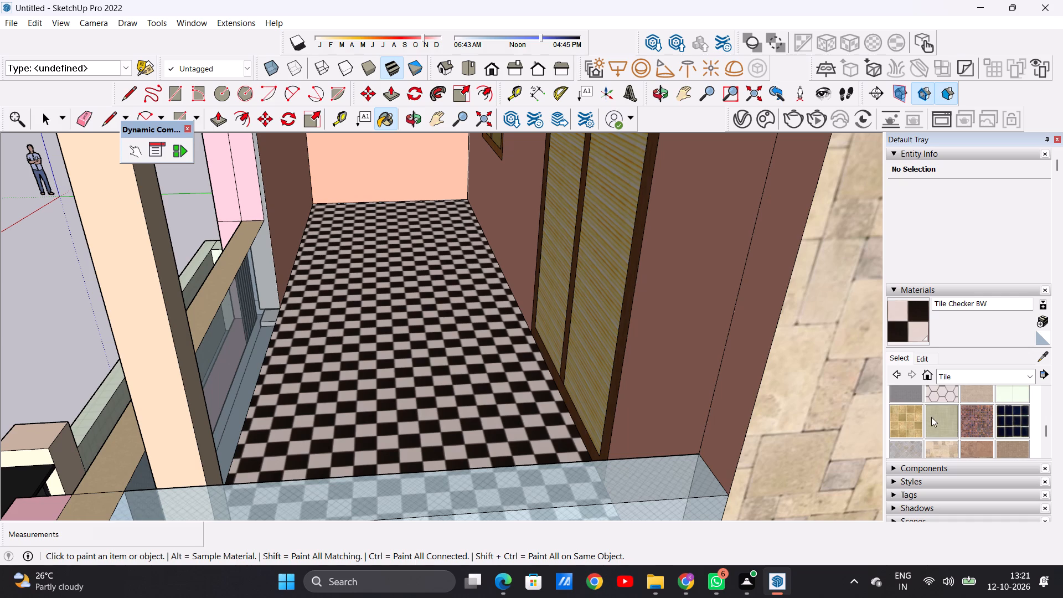
left_click(904, 417)
left_click(497, 417)
scroll(497, 417, "up", 4)
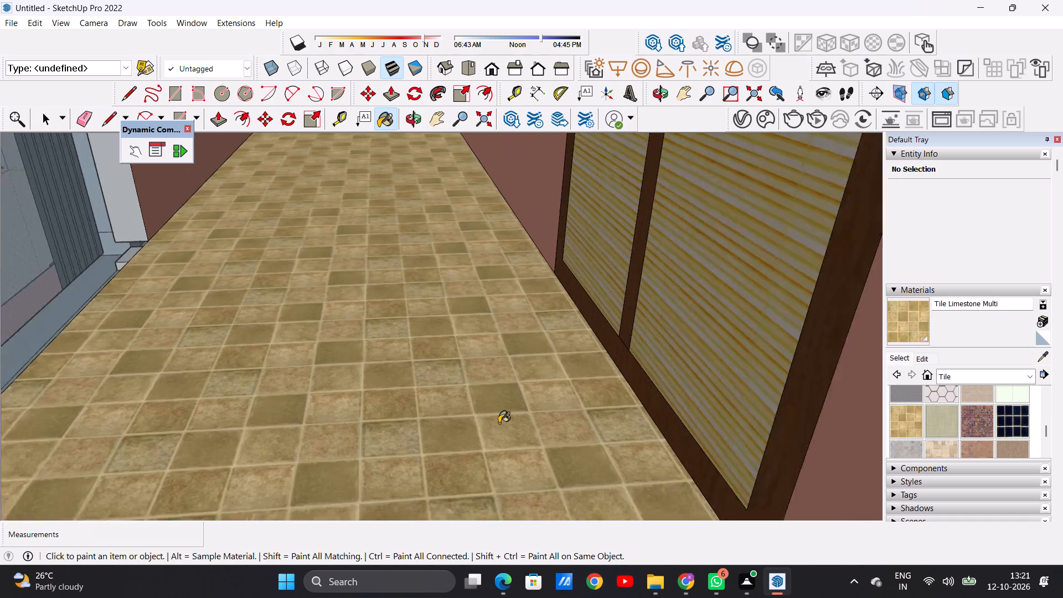
scroll(499, 423, "up", 5)
scroll(507, 430, "down", 2)
scroll(507, 430, "up", 5)
scroll(526, 427, "down", 18)
middle_click_drag(502, 400, 644, 432)
scroll(588, 383, "up", 15)
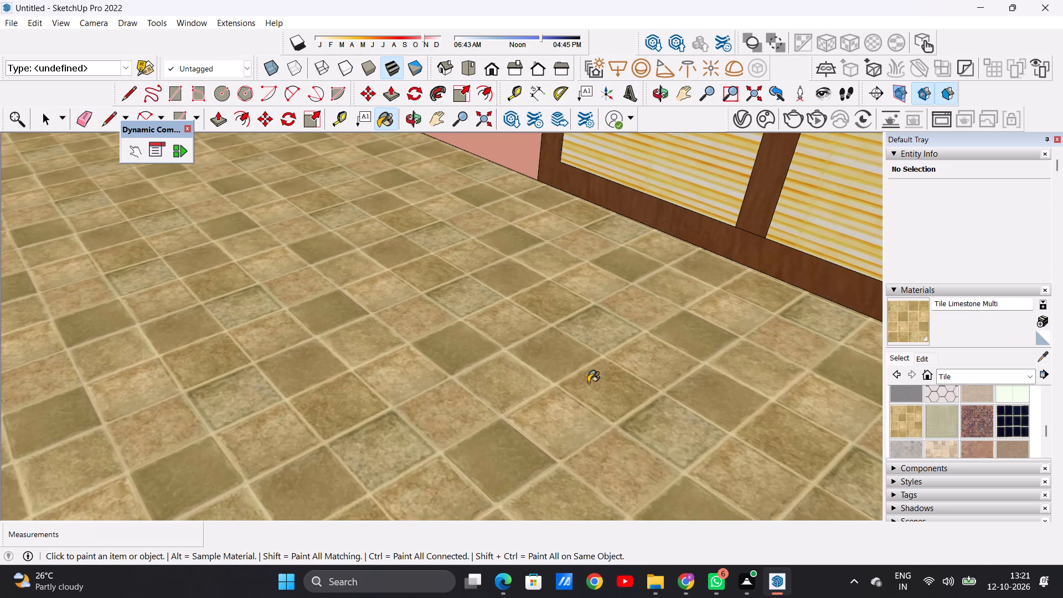
Examine the tiled balcony floors and the facade from above, the front and both sides for faces still lacking a material.
scroll(524, 349, "down", 17)
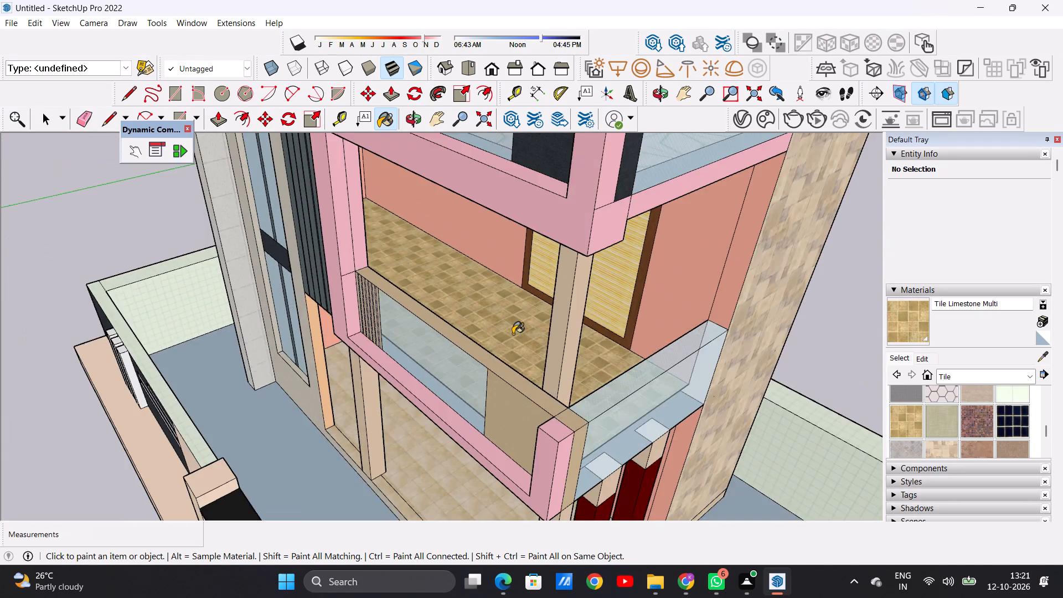
scroll(513, 334, "down", 14)
middle_click_drag(514, 372, 466, 337)
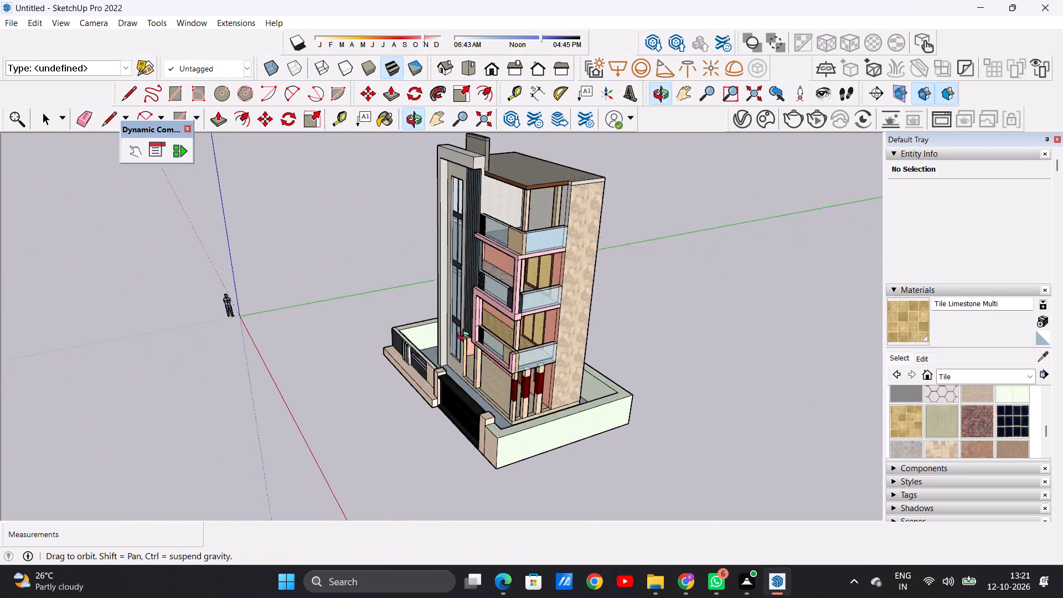
middle_click_drag(466, 337, 478, 392)
scroll(536, 338, "up", 7)
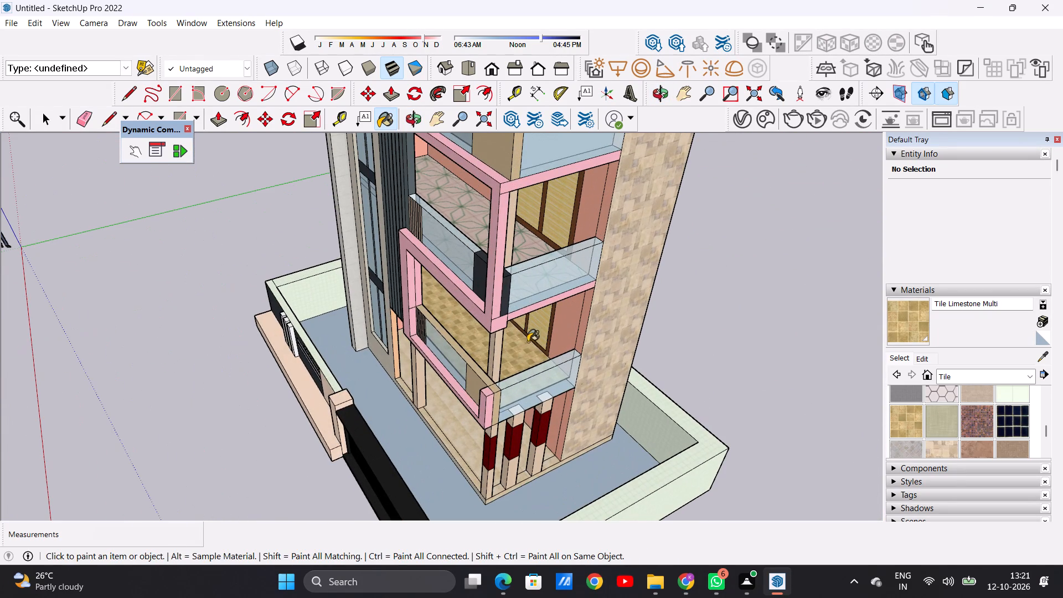
scroll(519, 287, "down", 7)
scroll(531, 187, "up", 4)
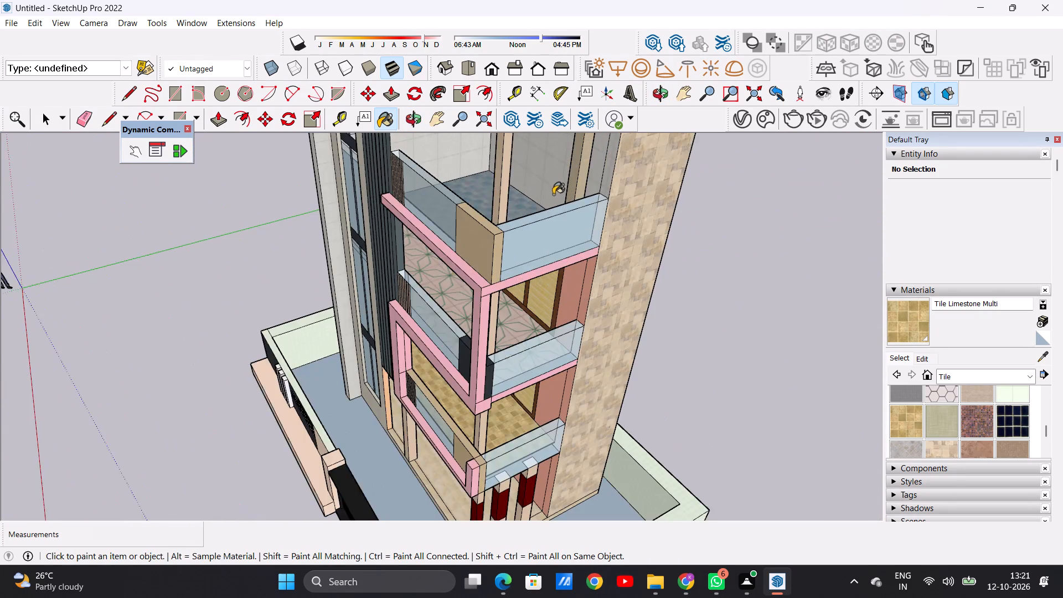
scroll(553, 194, "up", 3)
scroll(536, 212, "down", 1)
scroll(536, 212, "up", 9)
scroll(501, 273, "down", 20)
scroll(501, 273, "down", 7)
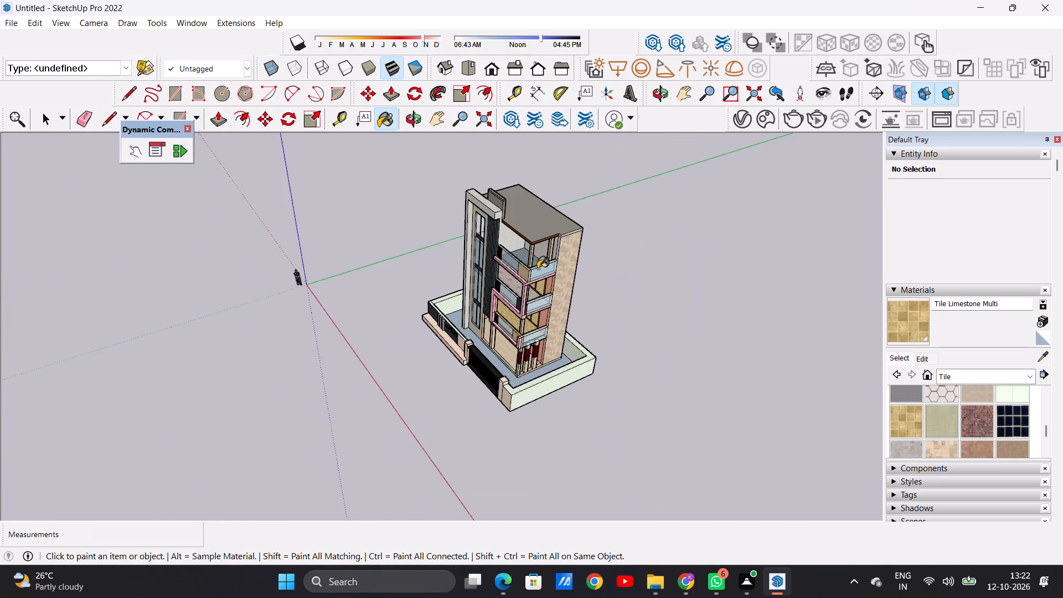
middle_click_drag(472, 299, 564, 234)
scroll(528, 243, "up", 12)
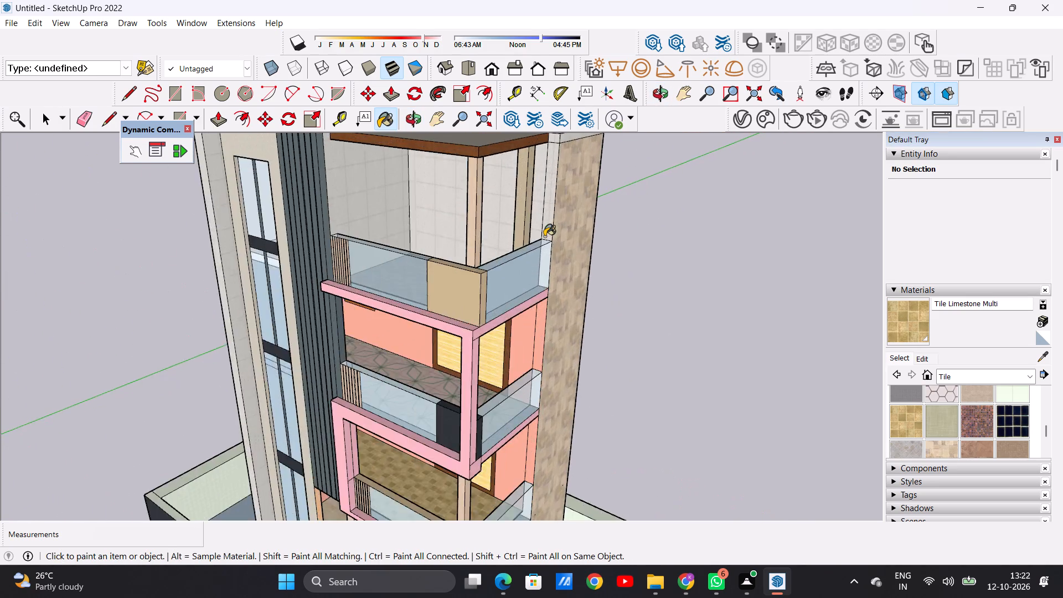
scroll(544, 236, "up", 8)
middle_click_drag(476, 257, 589, 220)
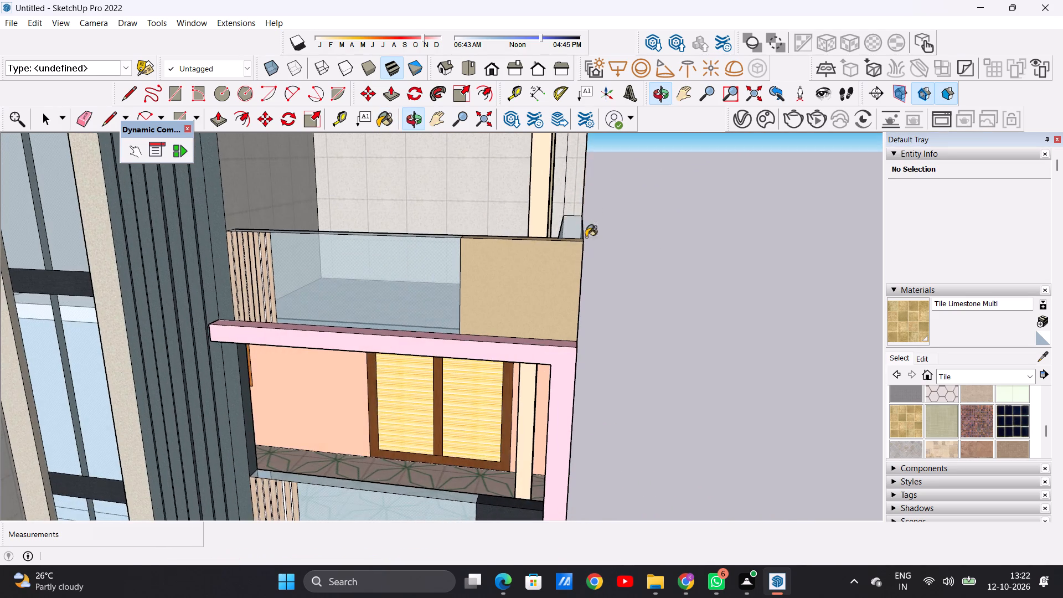
scroll(544, 300, "down", 18)
scroll(528, 393, "up", 9)
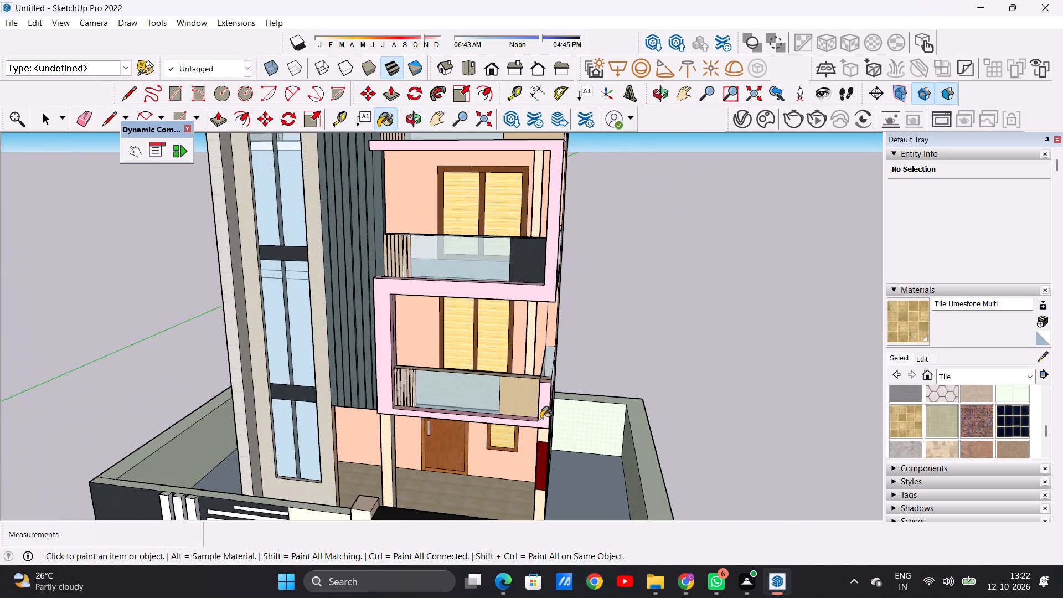
middle_click_drag(541, 423, 231, 439)
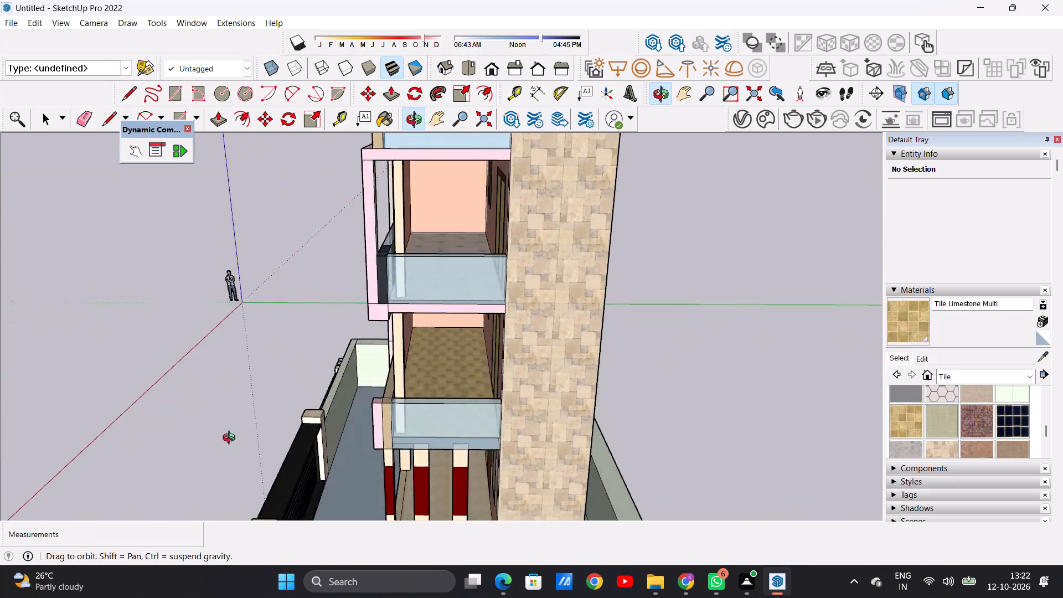
middle_click_drag(231, 439, 240, 419)
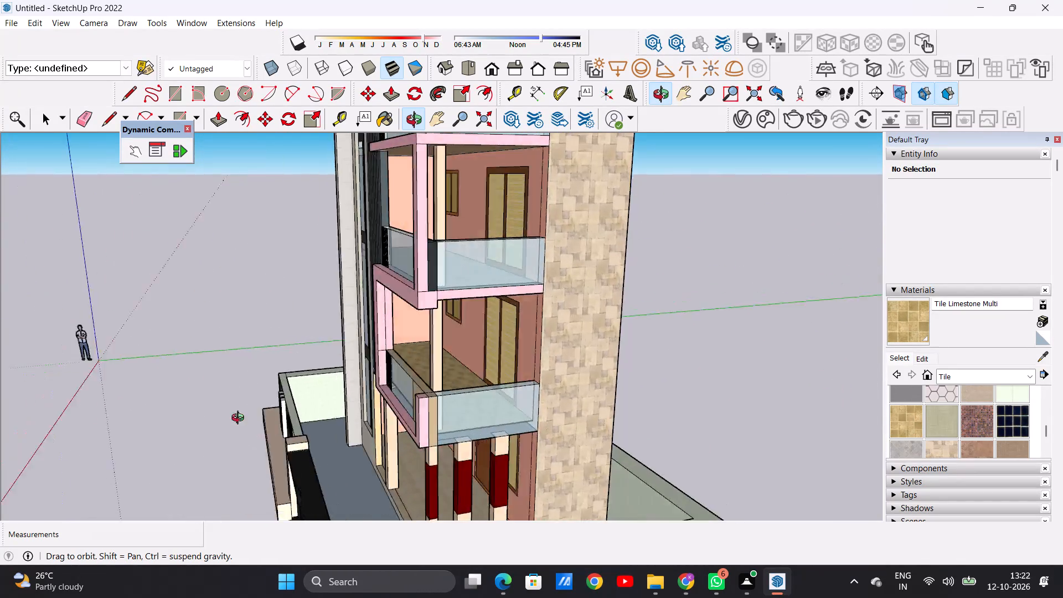
middle_click_drag(240, 419, 536, 406)
scroll(536, 390, "down", 4)
middle_click_drag(339, 400, 345, 401)
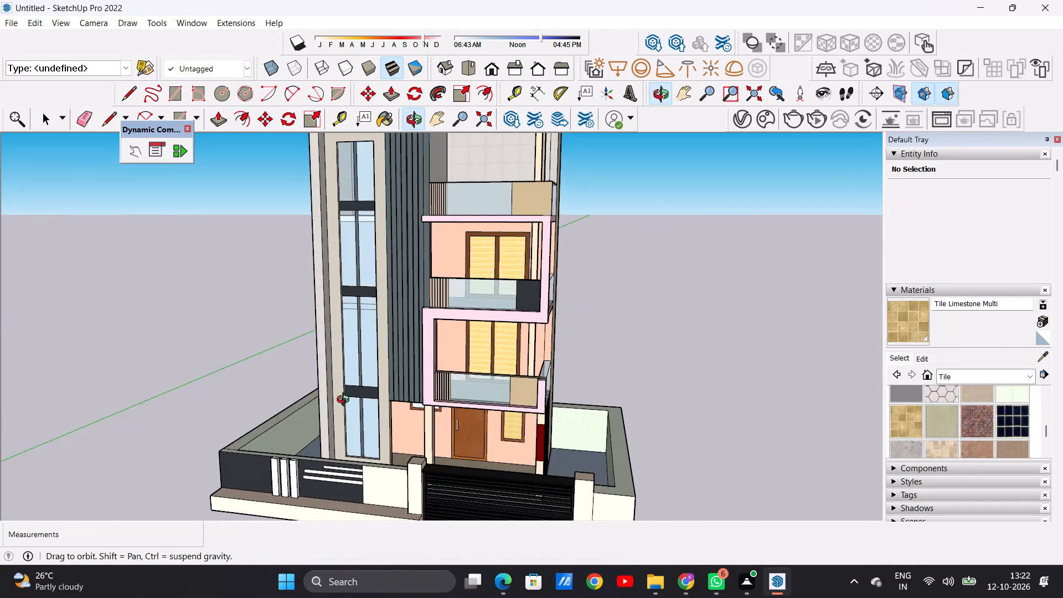
middle_click_drag(345, 401, 606, 403)
key("space")
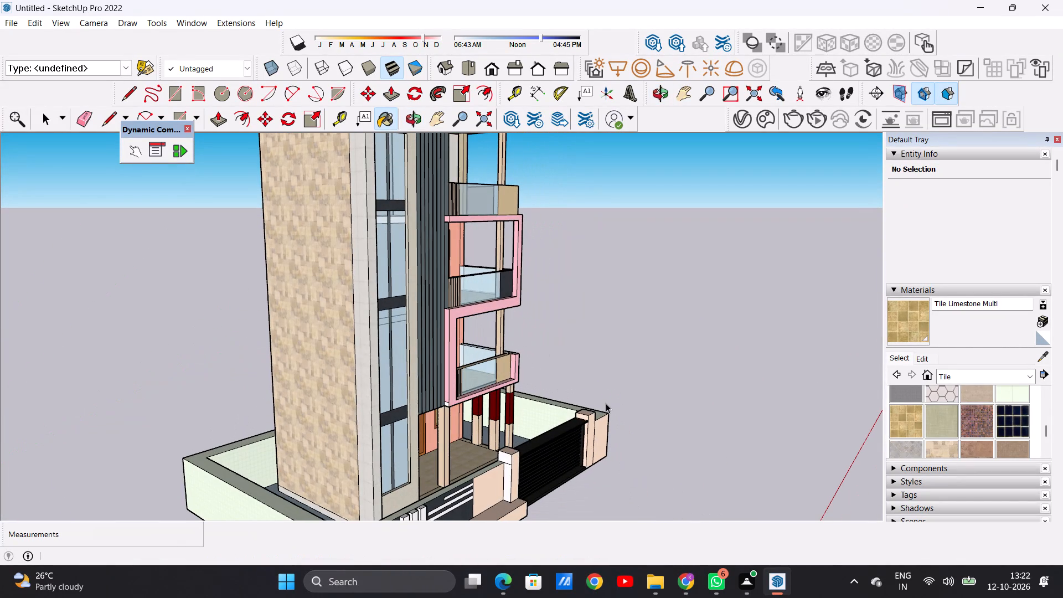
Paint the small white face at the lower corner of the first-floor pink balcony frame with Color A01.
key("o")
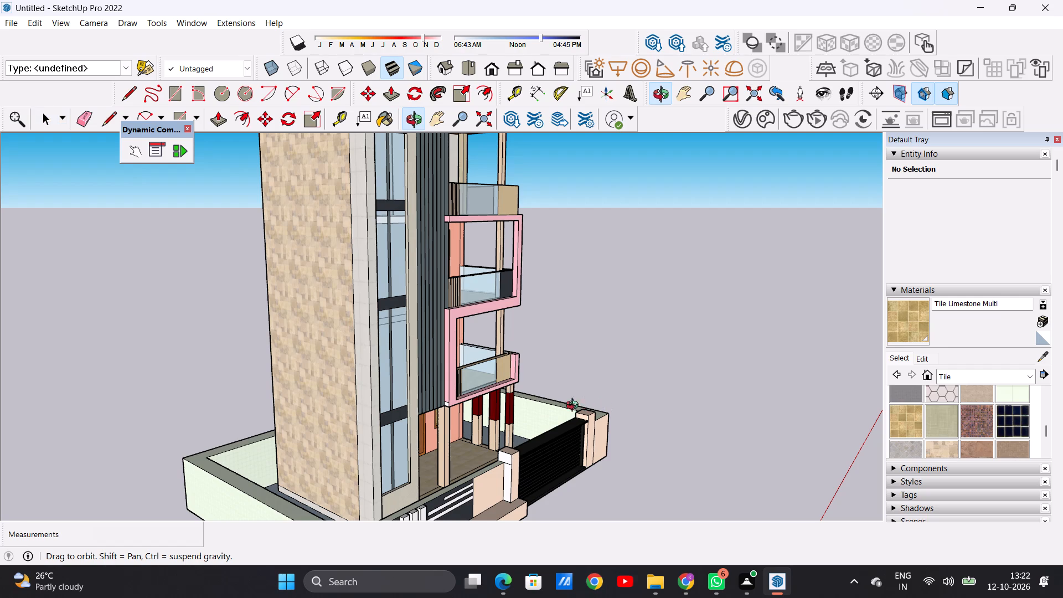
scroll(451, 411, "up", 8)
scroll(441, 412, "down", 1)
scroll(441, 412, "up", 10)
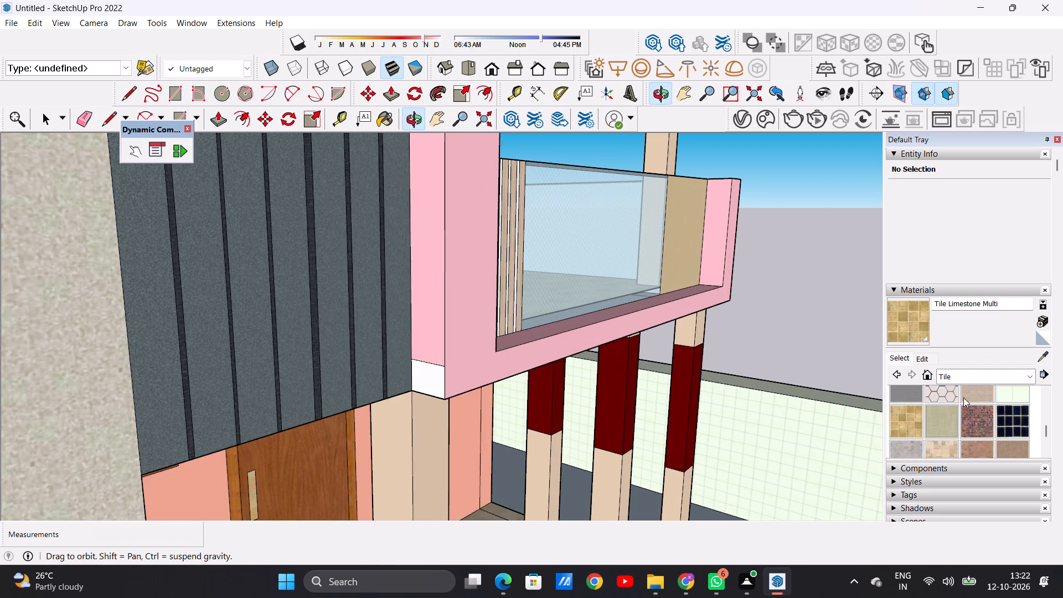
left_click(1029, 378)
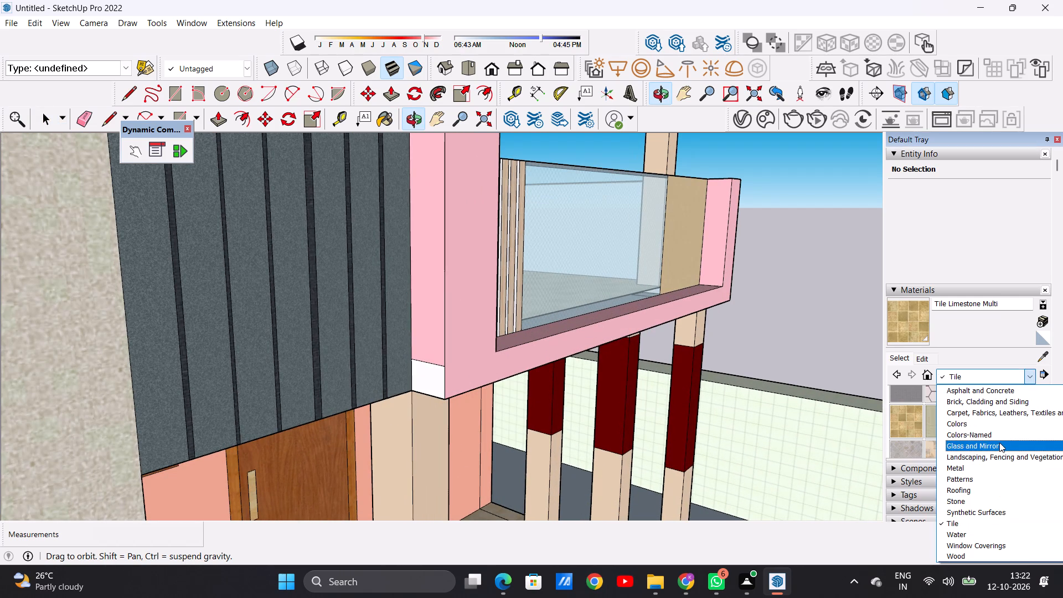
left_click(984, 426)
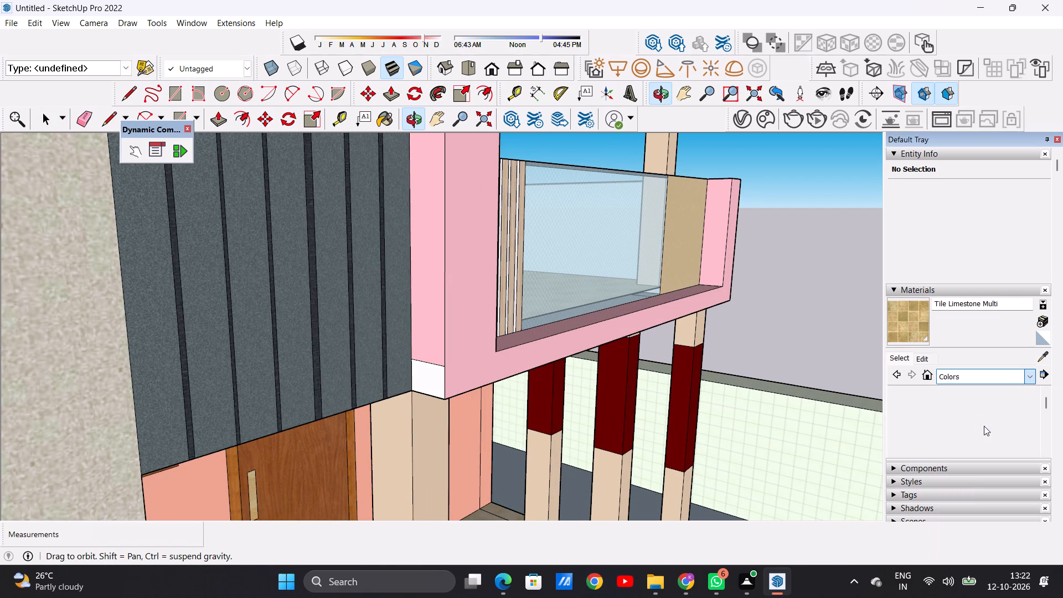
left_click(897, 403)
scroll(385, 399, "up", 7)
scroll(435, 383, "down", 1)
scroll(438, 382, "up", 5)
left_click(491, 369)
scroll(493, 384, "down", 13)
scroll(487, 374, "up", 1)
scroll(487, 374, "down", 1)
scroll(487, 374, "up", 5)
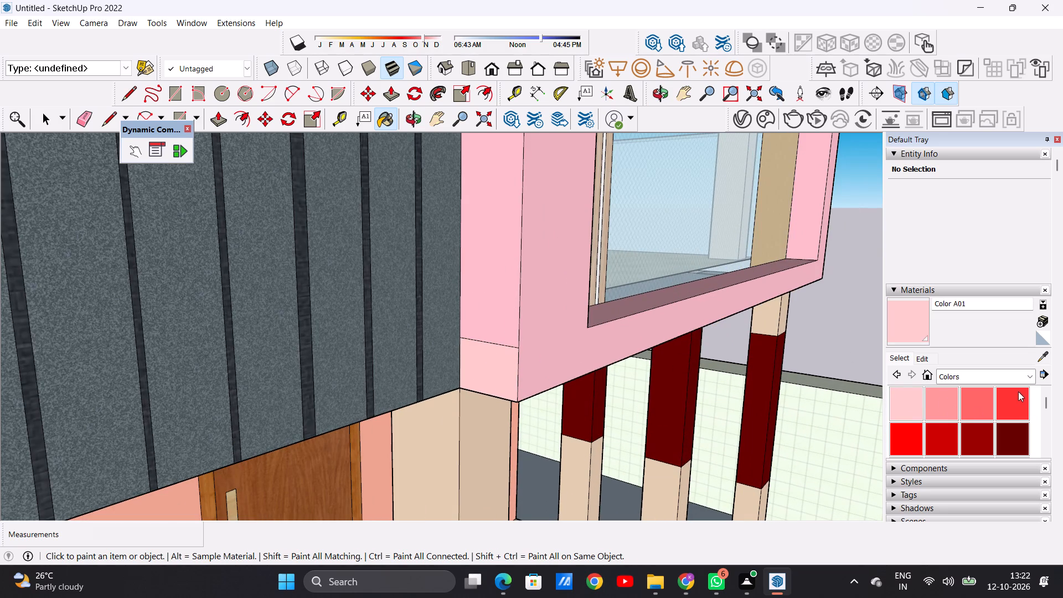
Paint the small face at the lower corner of the first-floor balcony frame with the 0006_Pink named colour.
left_click(1031, 377)
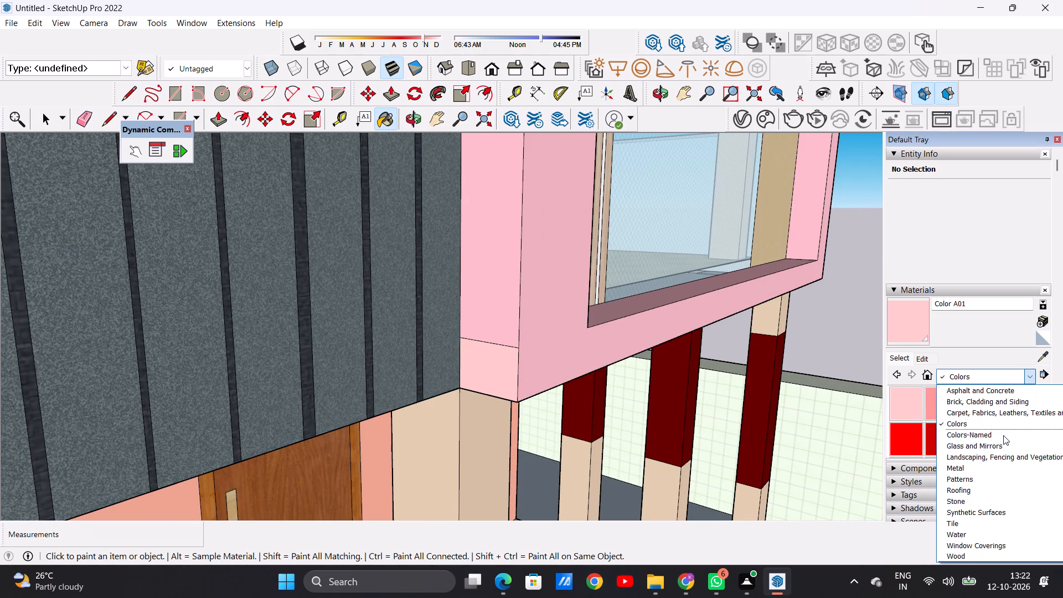
left_click(1003, 435)
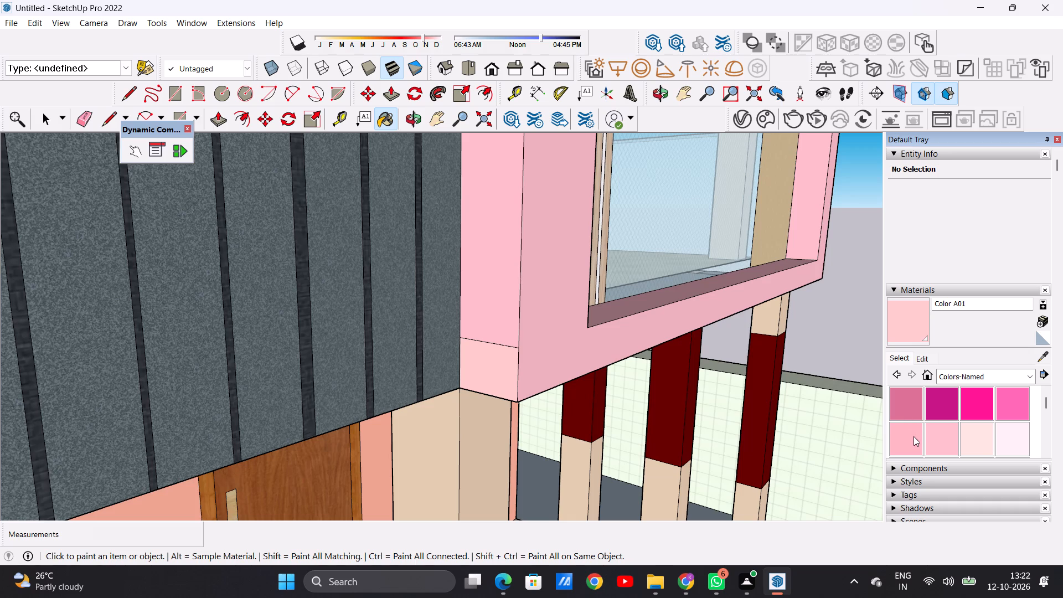
left_click(937, 433)
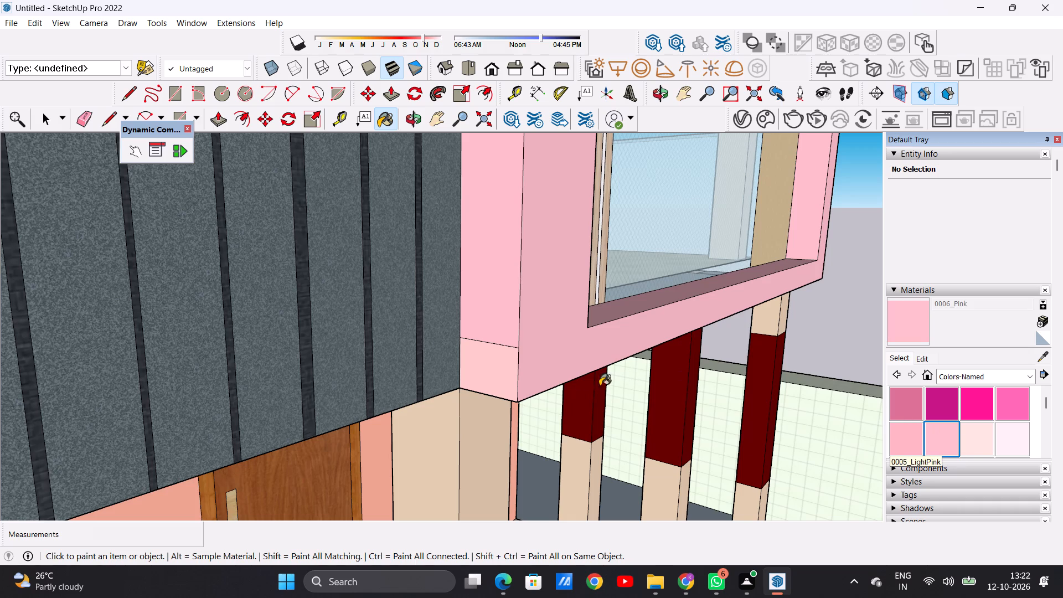
left_click(502, 376)
scroll(486, 356, "up", 4)
scroll(502, 363, "down", 11)
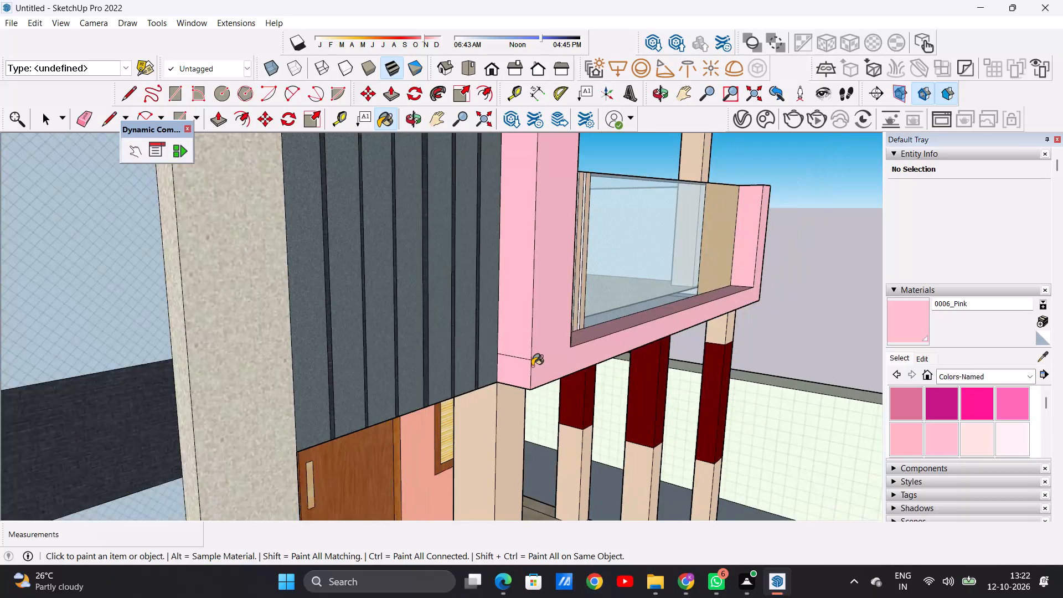
Erase the edge dividing the small corner face from the rest of the pink frame's side.
scroll(532, 366, "down", 4)
scroll(524, 359, "up", 2)
scroll(524, 359, "down", 1)
scroll(524, 360, "up", 6)
key("space")
type("E")
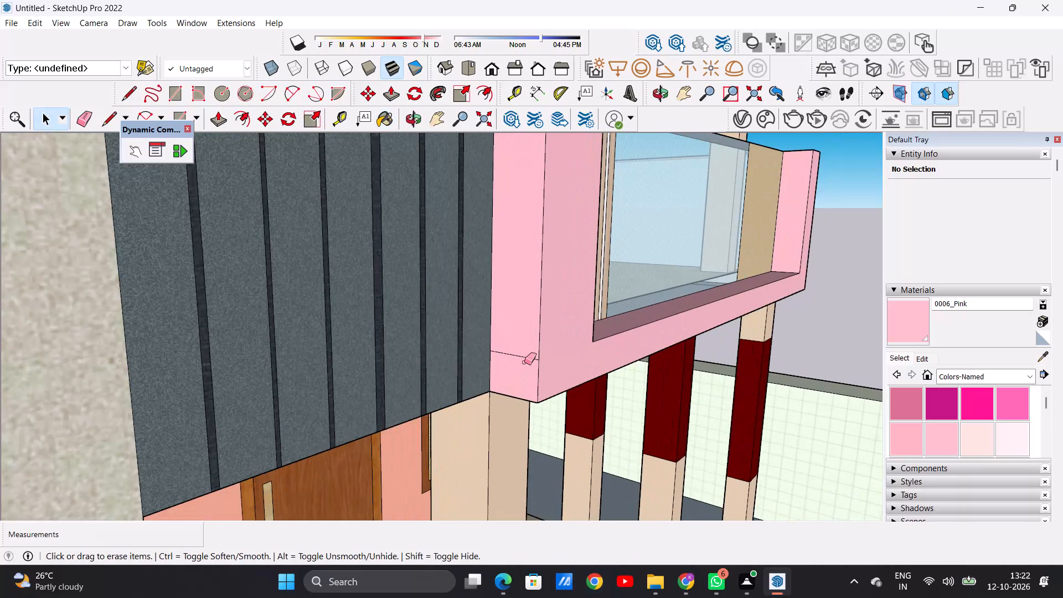
left_click(527, 352)
key("space")
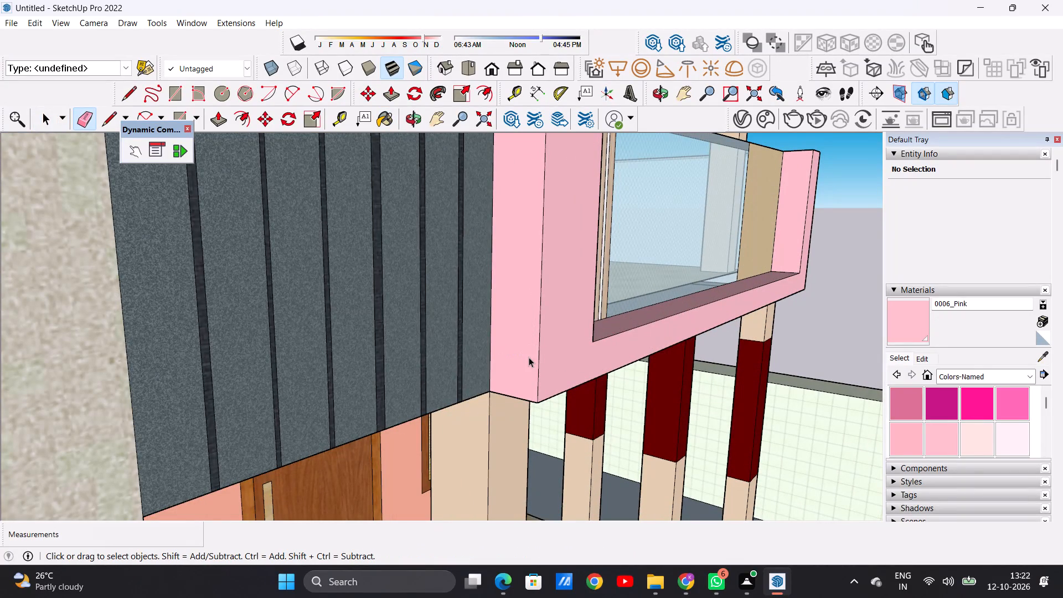
Paint the six white gaps between the first-floor balcony's wooden railing slats with the Formica Speckled Grey material.
scroll(532, 371, "down", 20)
scroll(532, 371, "down", 1)
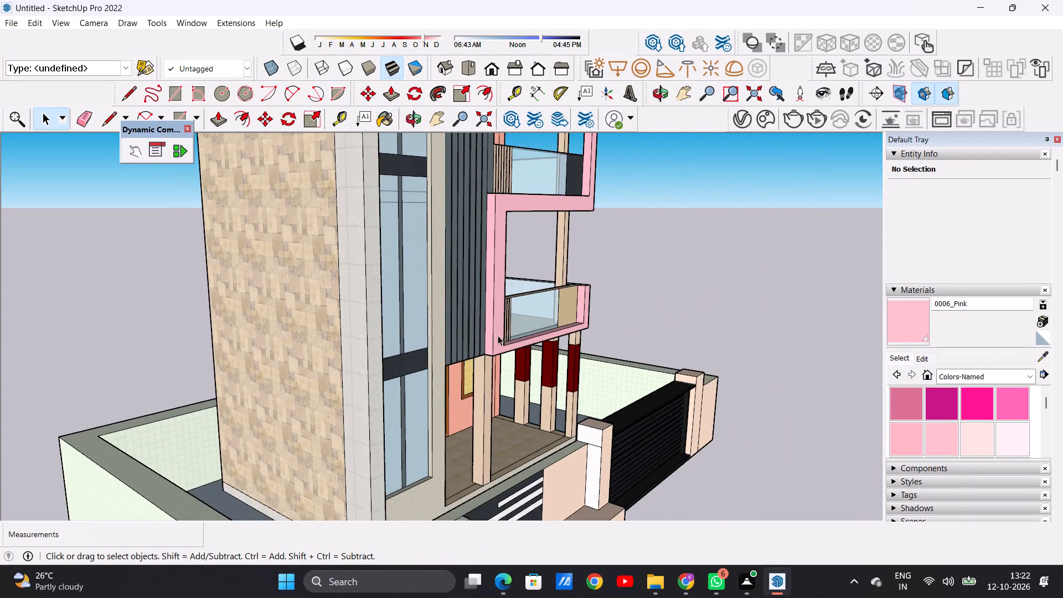
middle_click_drag(569, 344, 306, 328)
scroll(436, 323, "up", 5)
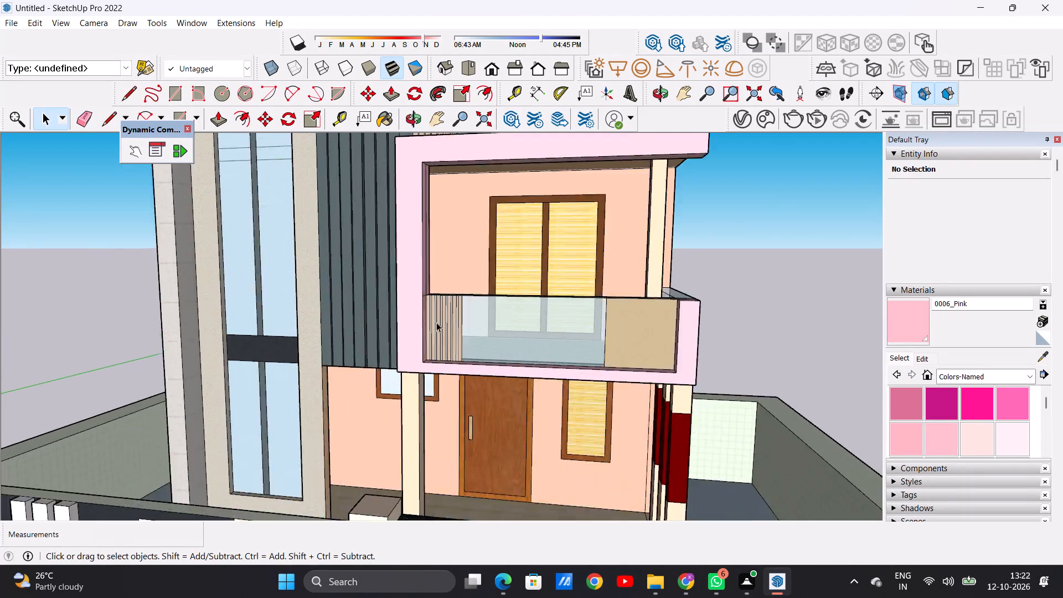
scroll(436, 322, "up", 11)
middle_click_drag(419, 326, 483, 322)
scroll(488, 324, "up", 7)
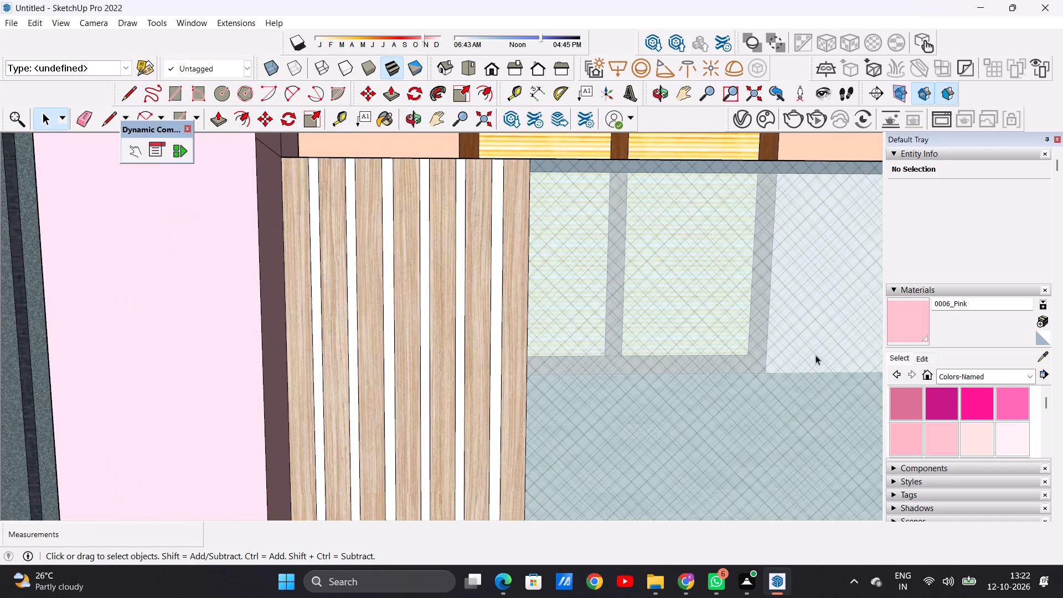
left_click(1030, 374)
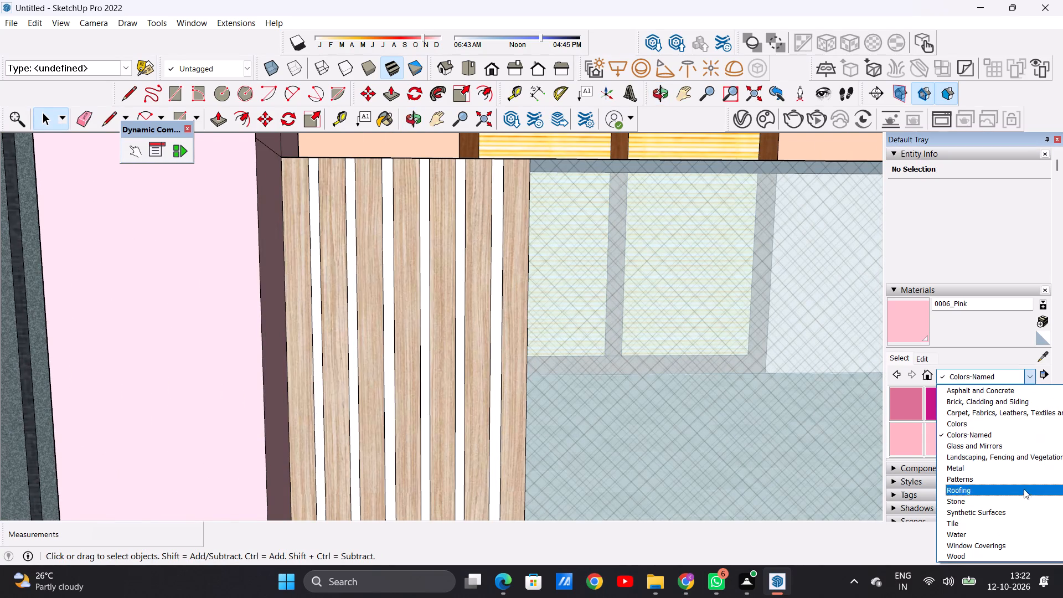
left_click(981, 512)
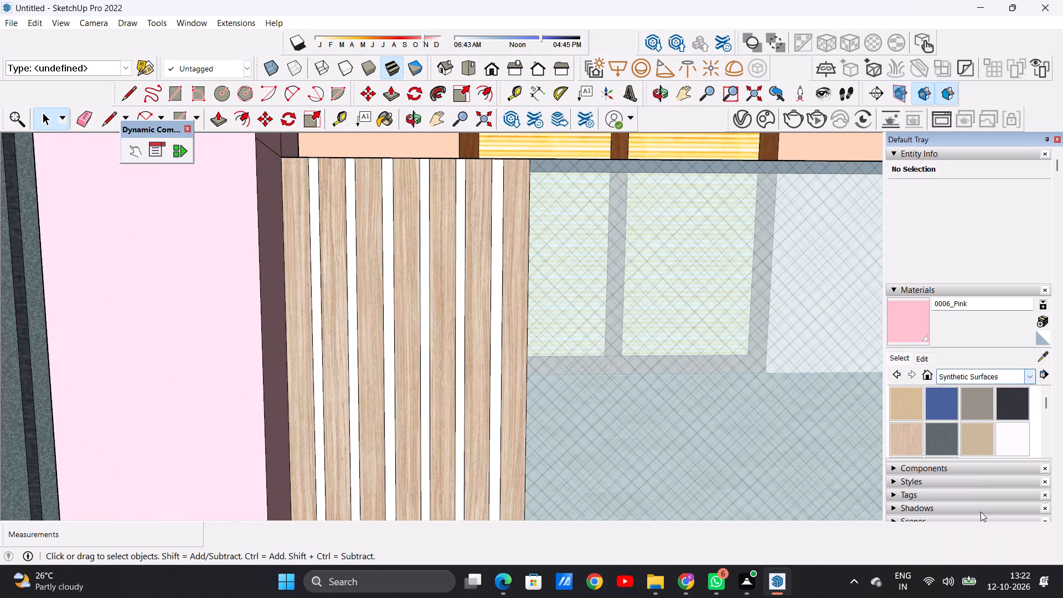
left_click(942, 438)
scroll(336, 348, "up", 4)
scroll(330, 355, "down", 1)
scroll(330, 355, "up", 2)
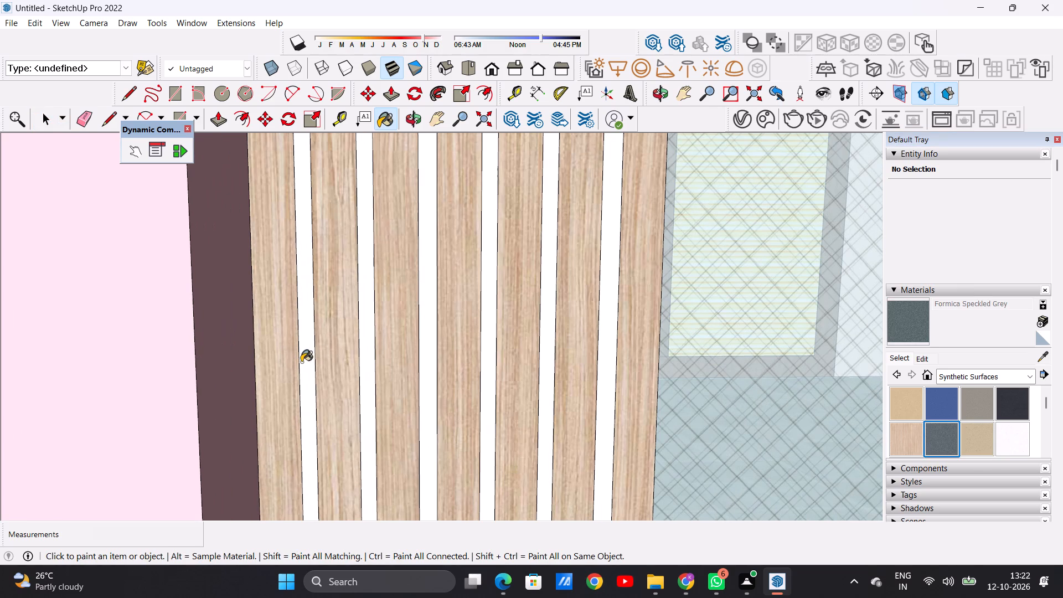
left_click(301, 362)
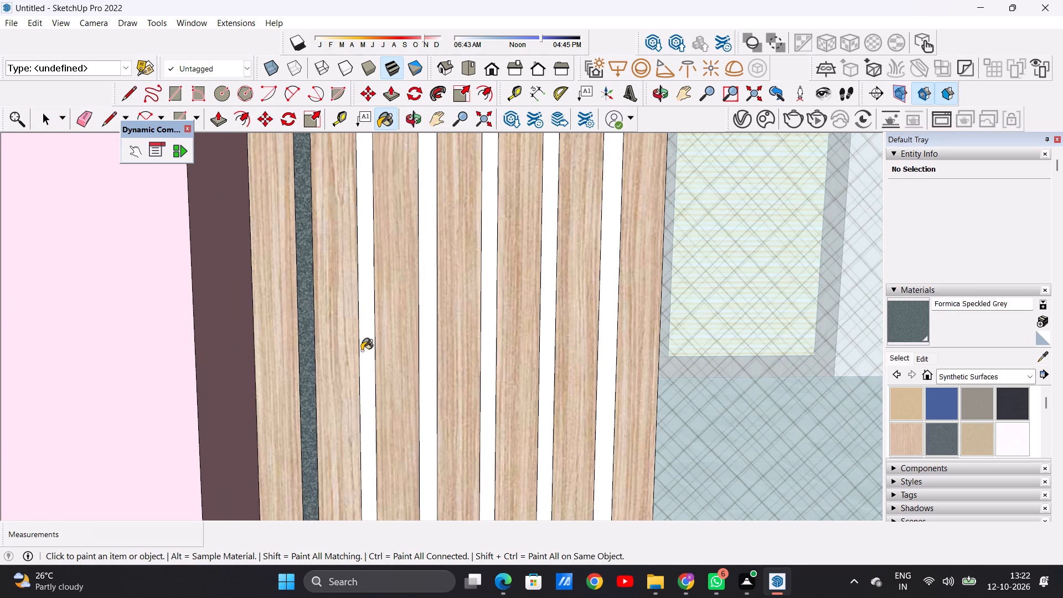
left_click(363, 349)
left_click(431, 345)
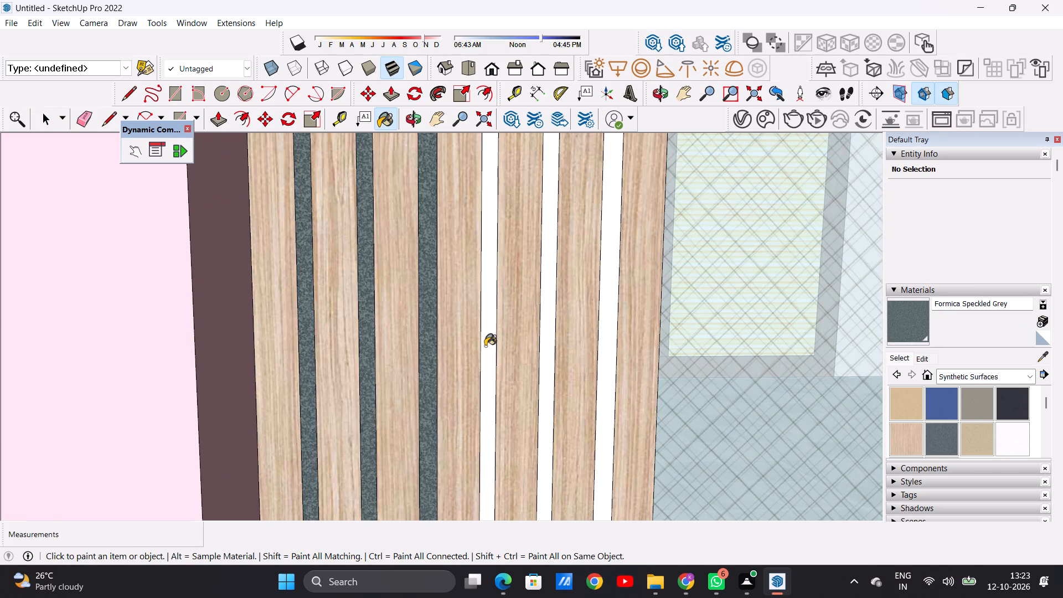
left_click(485, 346)
left_click(544, 349)
left_click(605, 350)
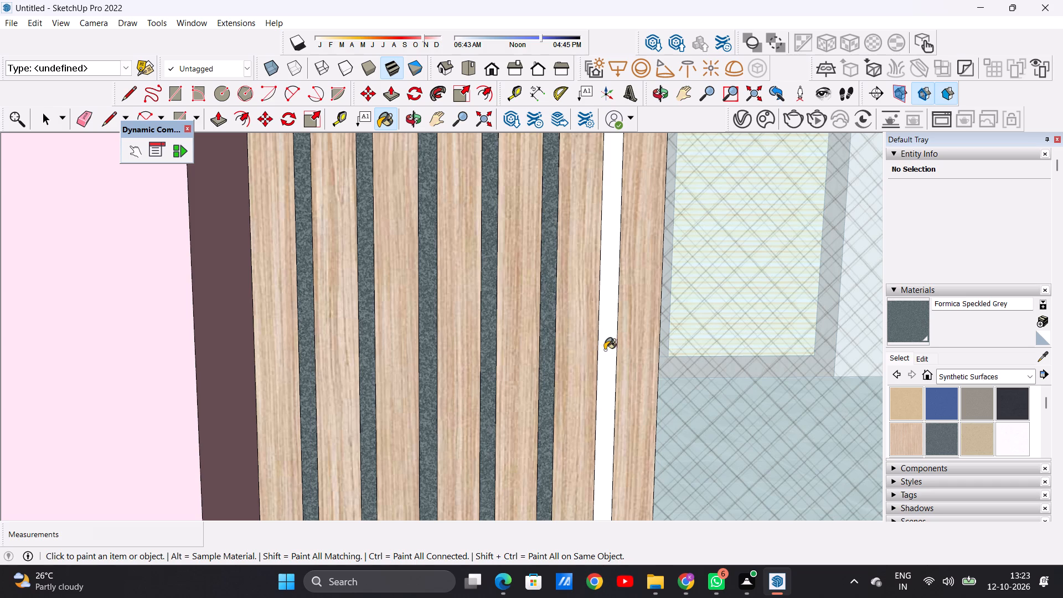
Paint the six white gaps between the second-floor balcony's wooden railing slats with Formica Speckled Grey.
scroll(433, 356, "down", 20)
scroll(433, 356, "down", 5)
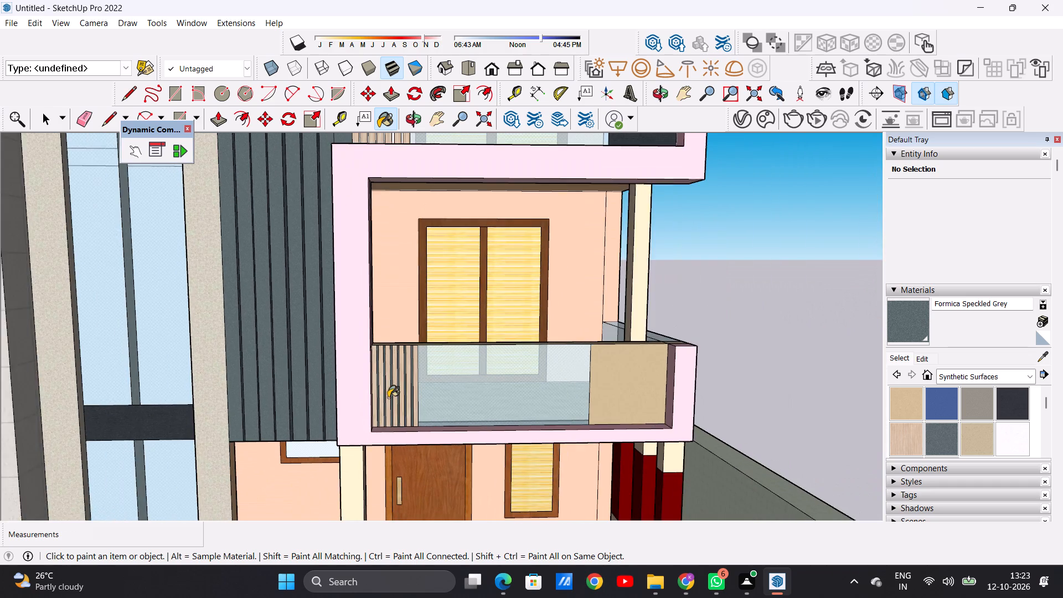
scroll(388, 398, "down", 8)
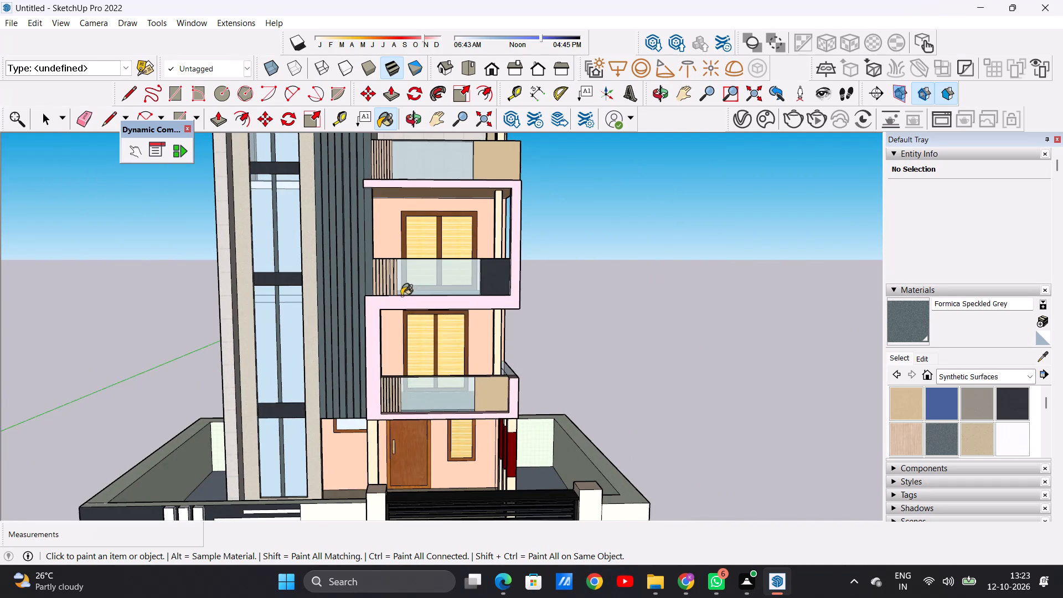
scroll(375, 272, "up", 8)
scroll(401, 261, "down", 1)
scroll(401, 261, "up", 20)
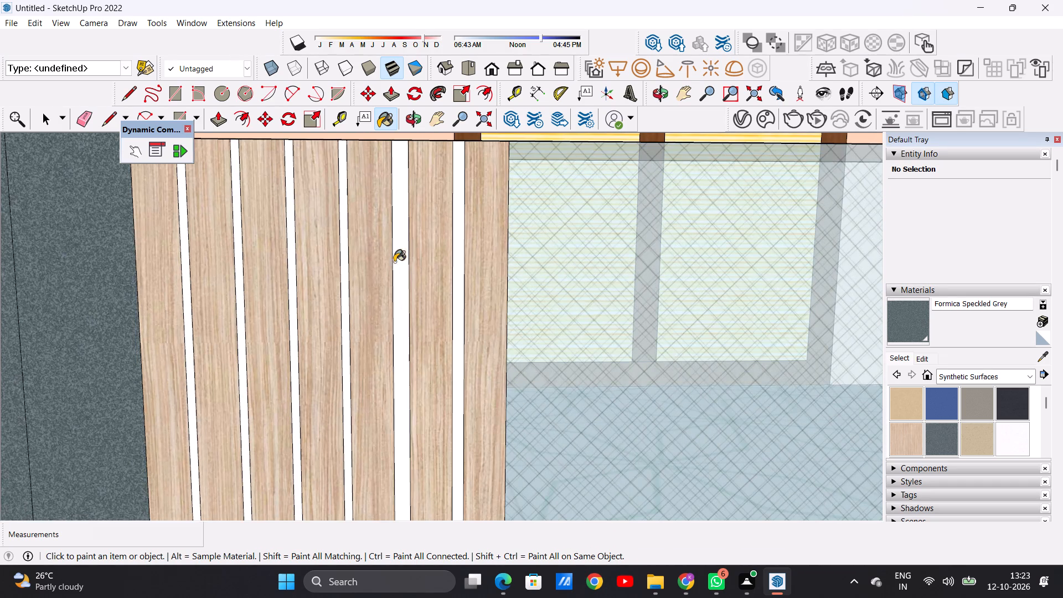
left_click(184, 280)
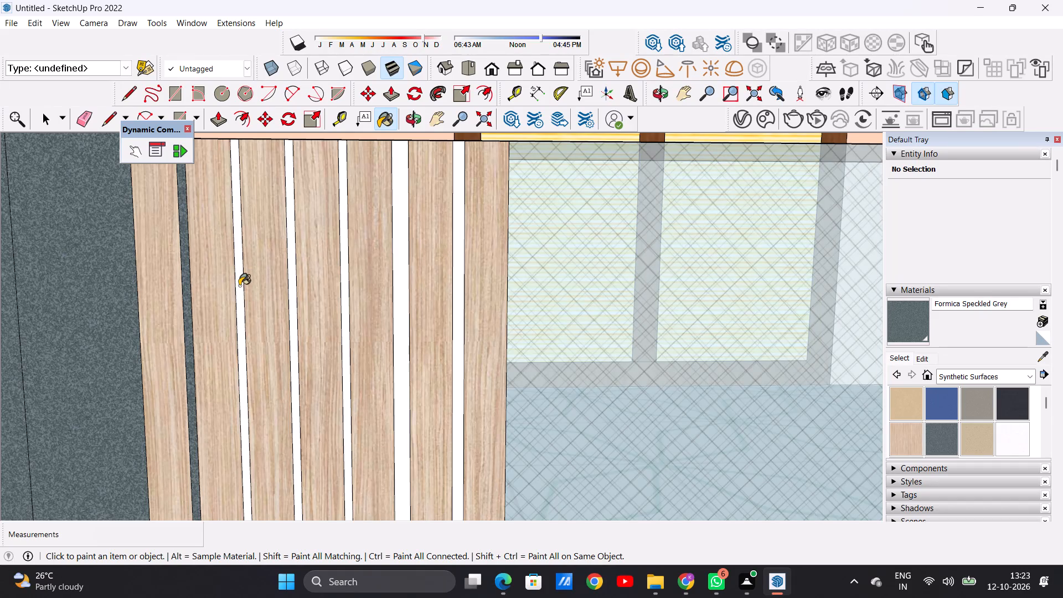
left_click(239, 286)
left_click(291, 290)
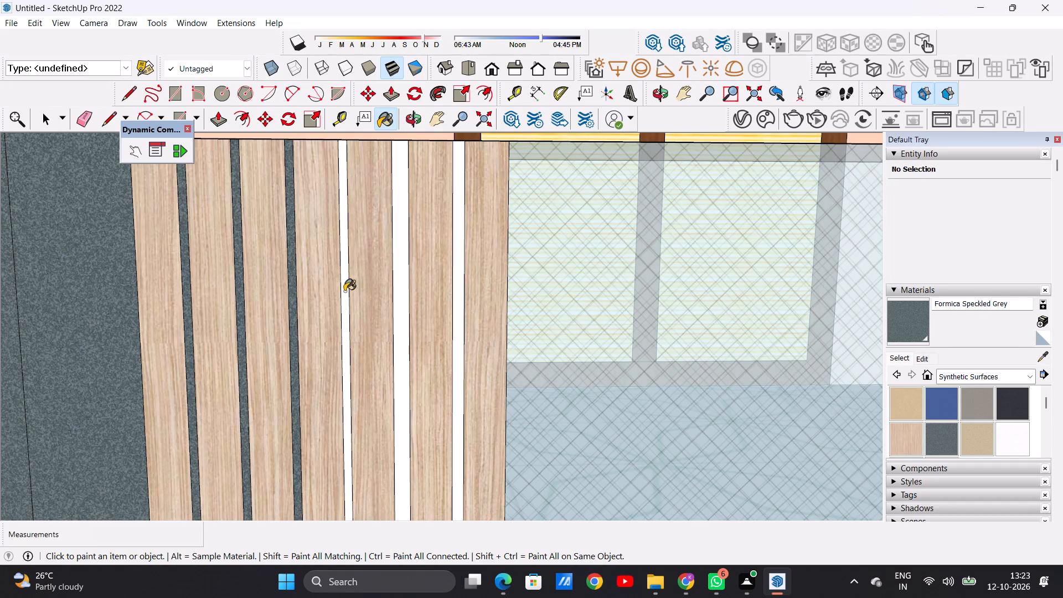
left_click(343, 294)
left_click(400, 294)
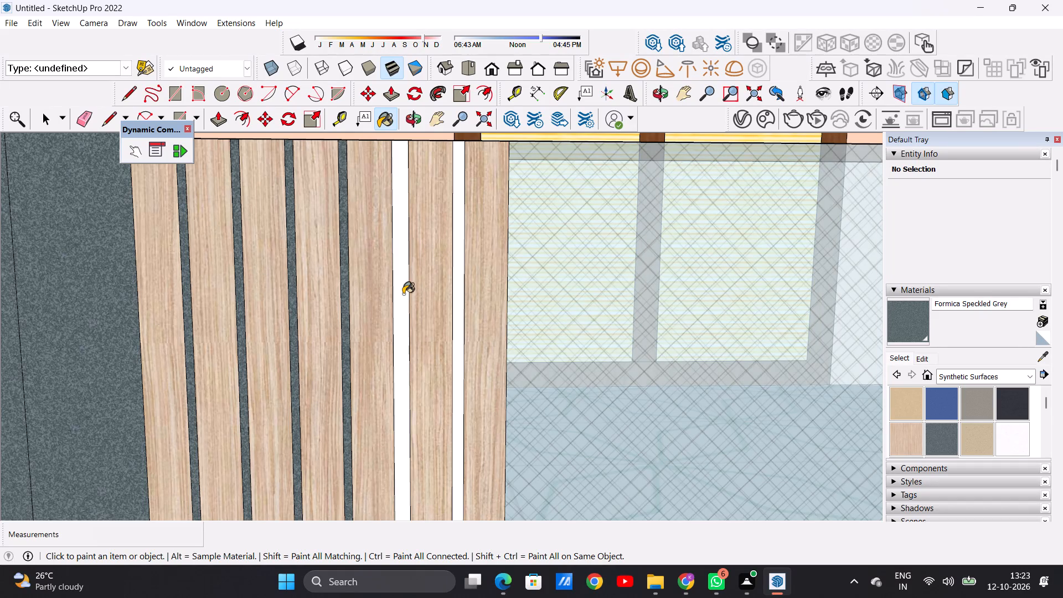
left_click(456, 305)
Paint the seven white gaps between the top-floor balcony's wooden railing slats with Formica Speckled Grey.
scroll(353, 311, "down", 2)
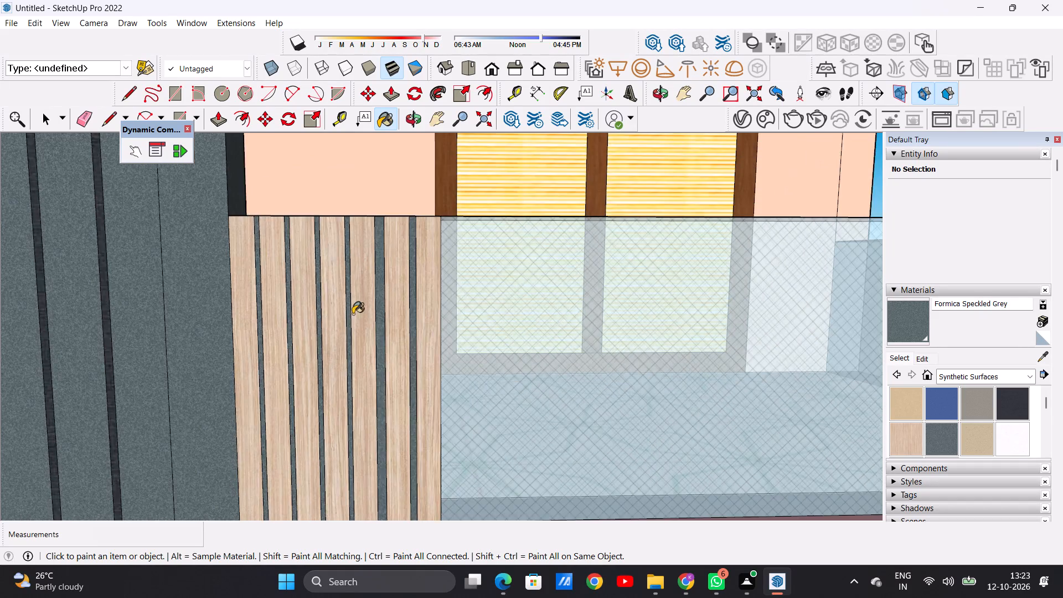
scroll(353, 314, "down", 20)
scroll(353, 314, "down", 9)
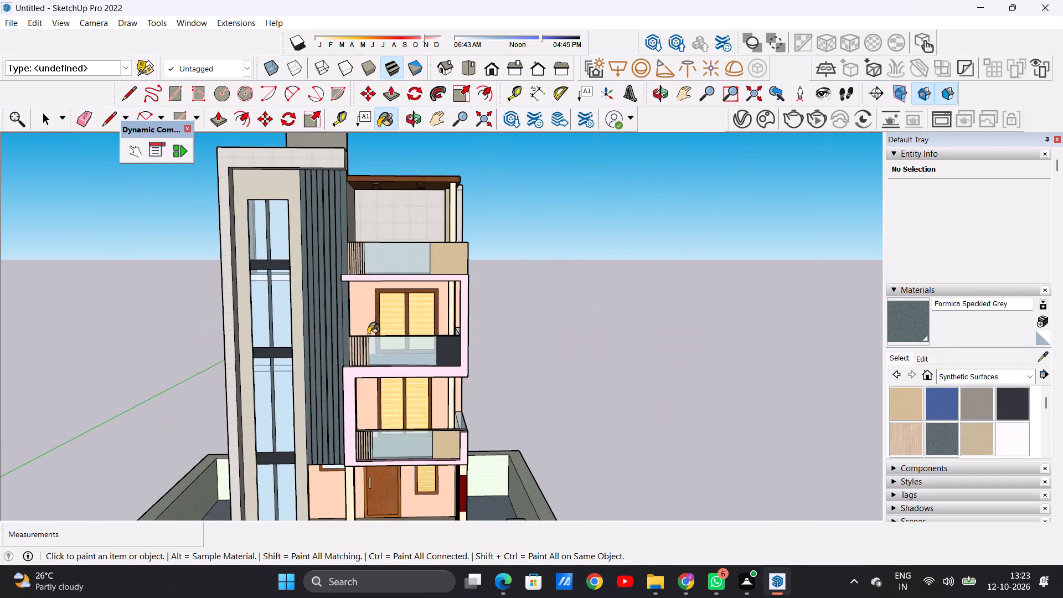
middle_click_drag(367, 334, 367, 369)
scroll(365, 349, "up", 3)
scroll(365, 349, "down", 1)
scroll(365, 349, "up", 17)
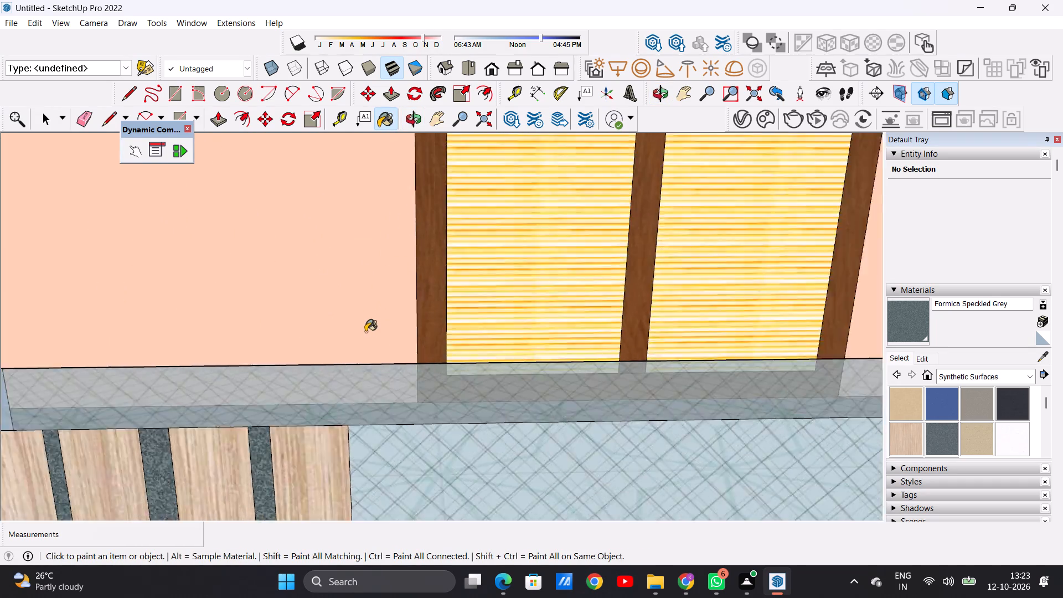
scroll(365, 332, "up", 4)
scroll(374, 336, "down", 20)
scroll(374, 336, "down", 10)
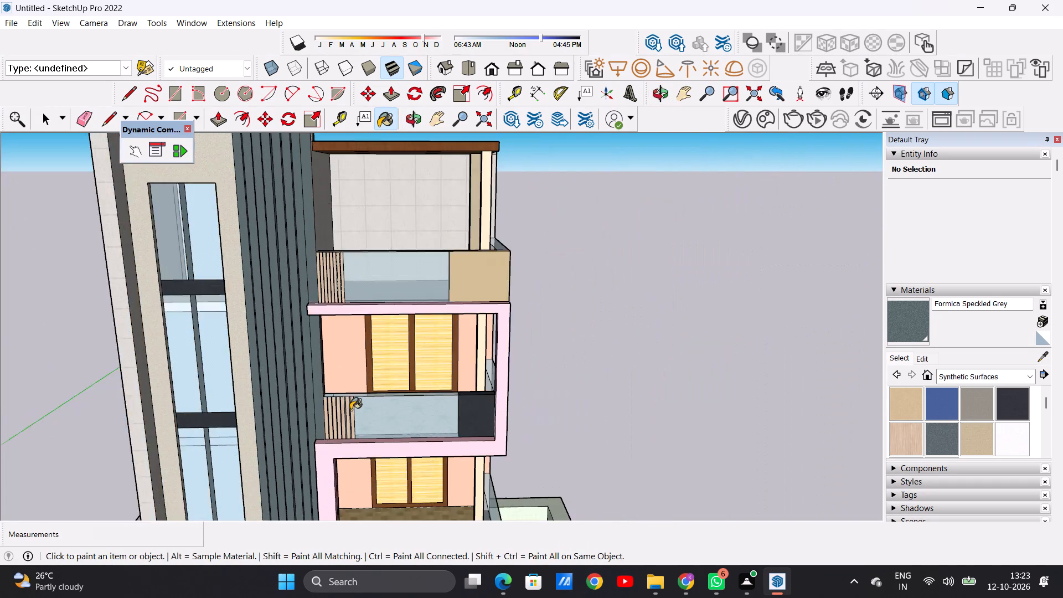
scroll(350, 410, "down", 1)
scroll(339, 336, "up", 7)
middle_click_drag(333, 324, 329, 284)
scroll(327, 269, "up", 2)
scroll(327, 269, "down", 1)
scroll(327, 269, "up", 8)
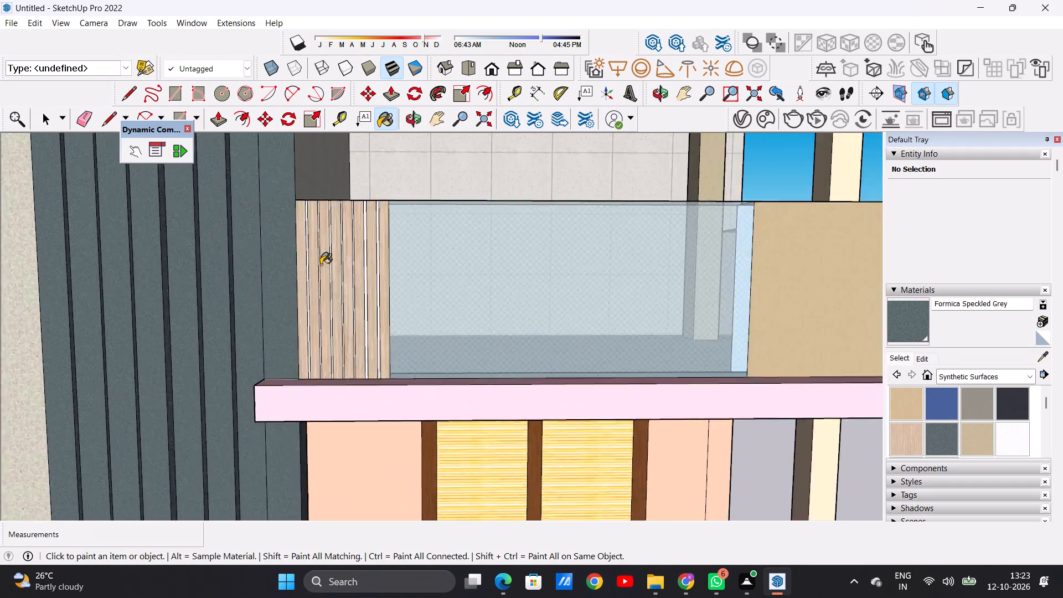
scroll(321, 265, "up", 9)
scroll(323, 293, "down", 5)
scroll(355, 190, "up", 7)
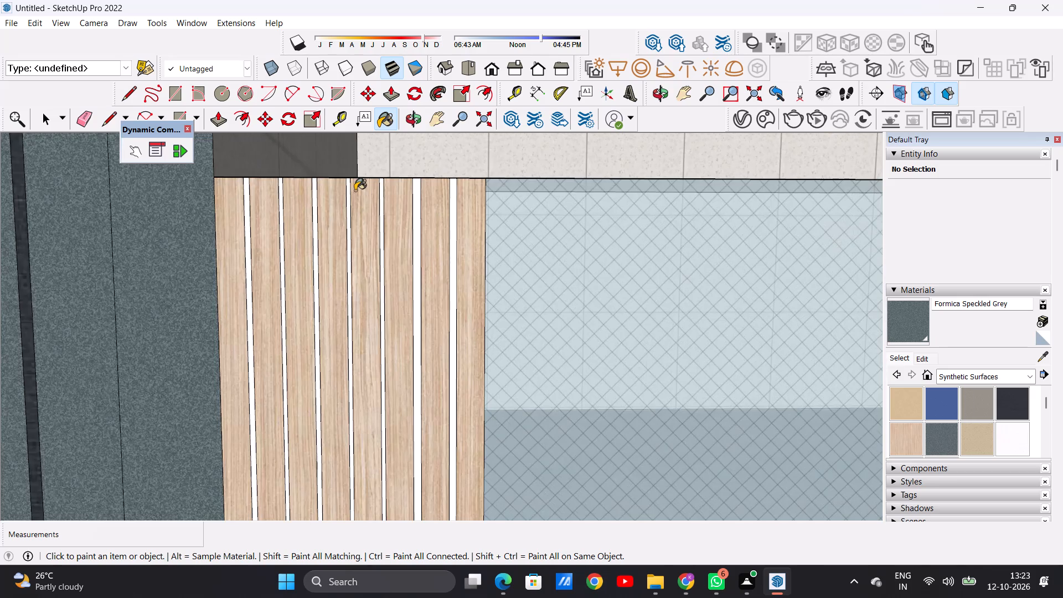
scroll(355, 190, "up", 5)
left_click(172, 237)
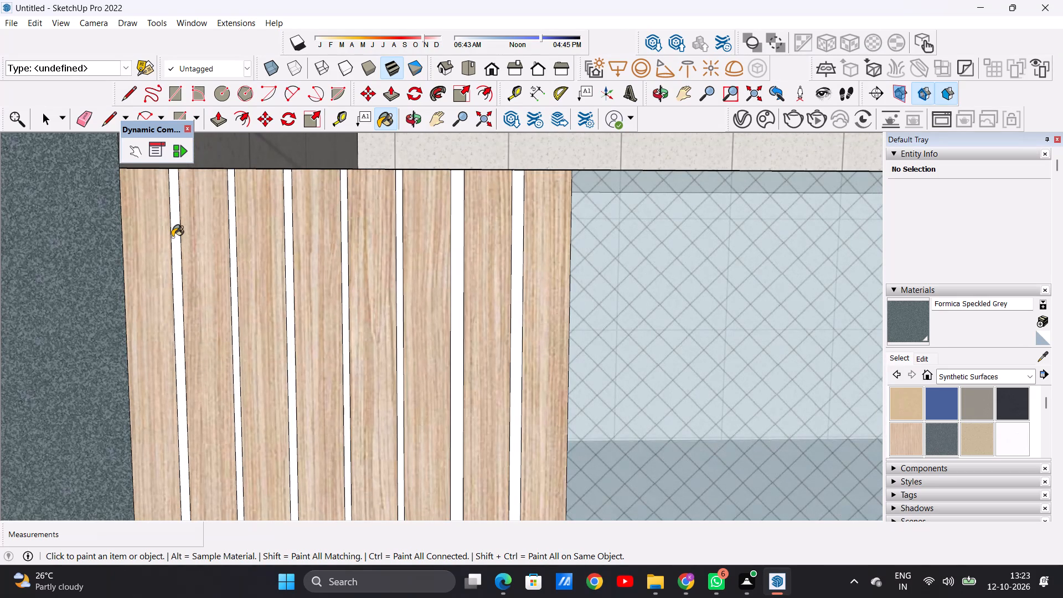
left_click(232, 226)
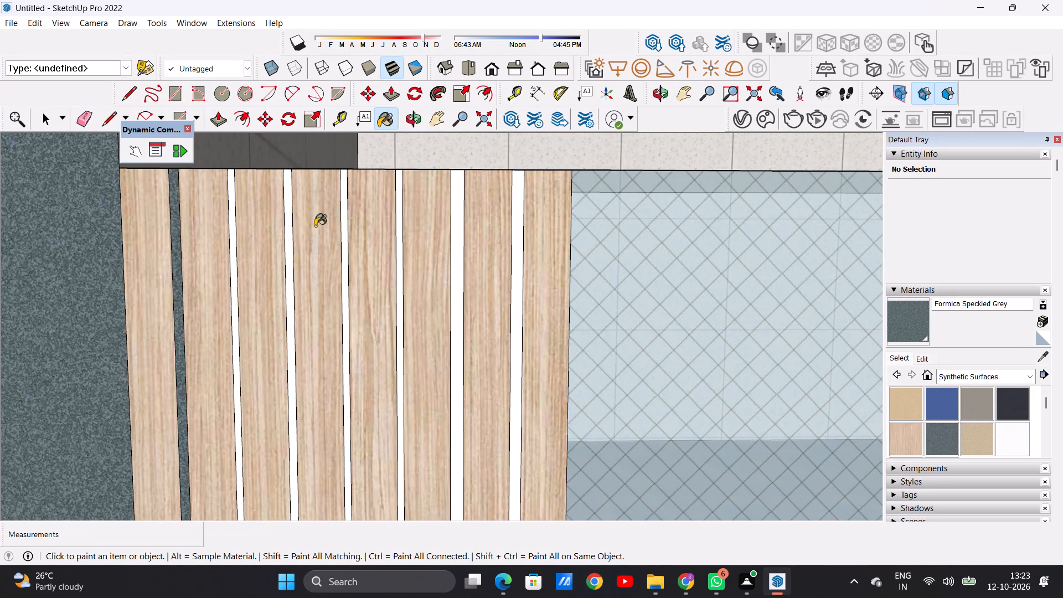
left_click(287, 242)
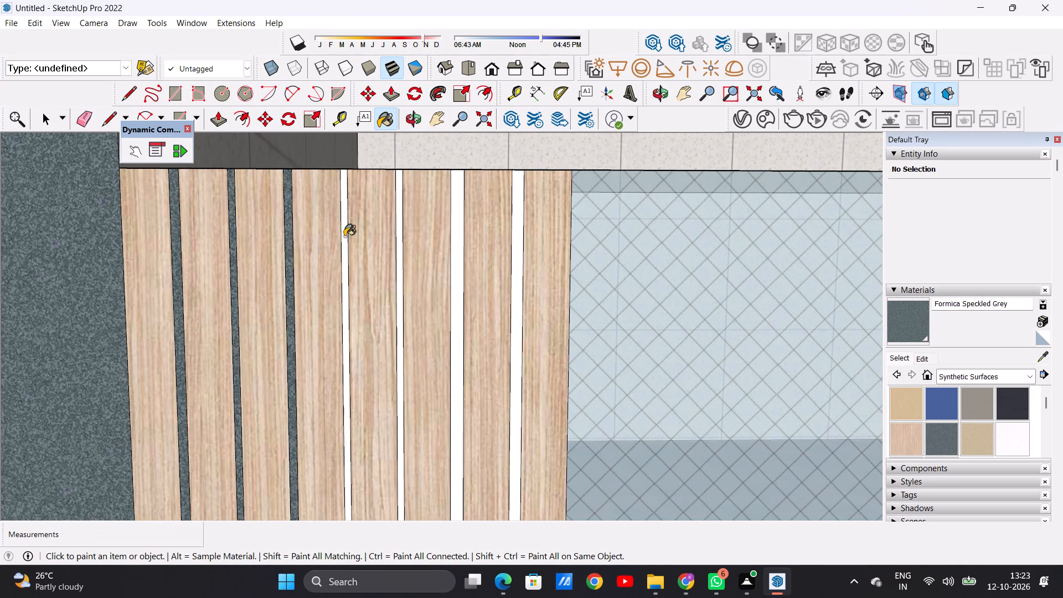
left_click(344, 236)
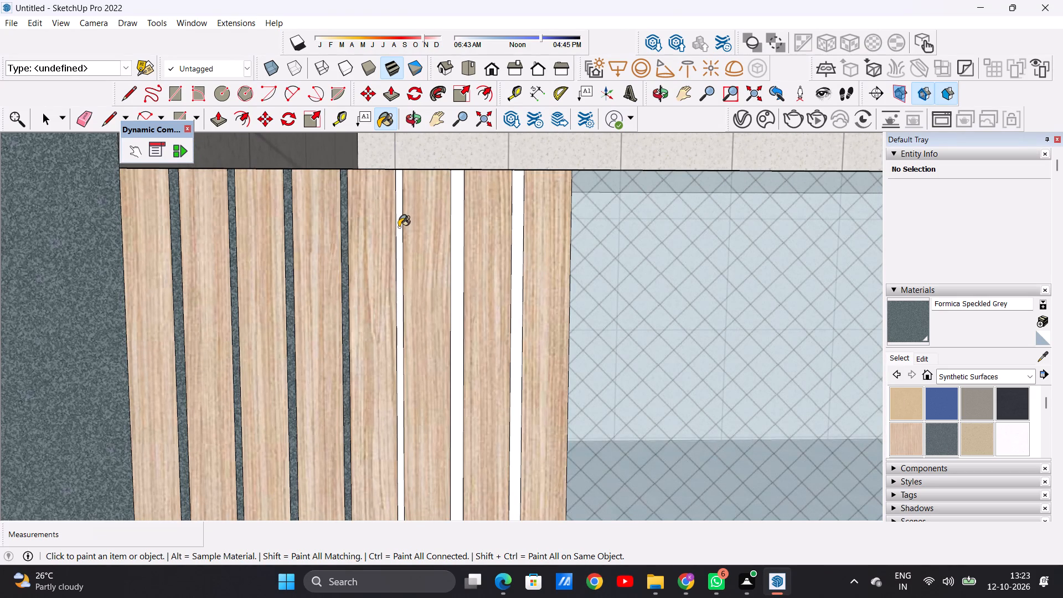
left_click(399, 227)
left_click(458, 226)
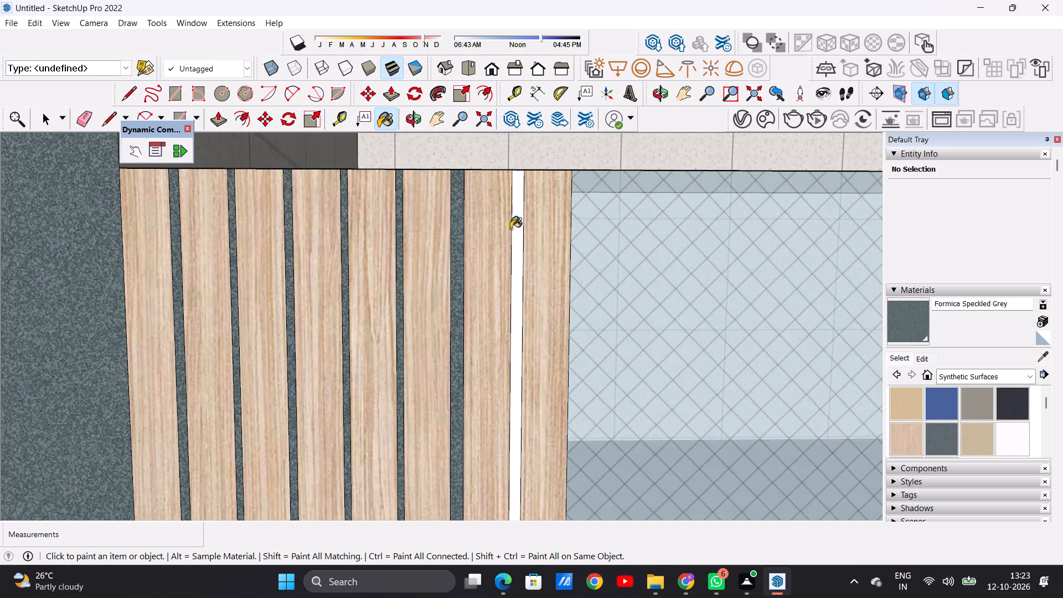
left_click(518, 228)
key("space")
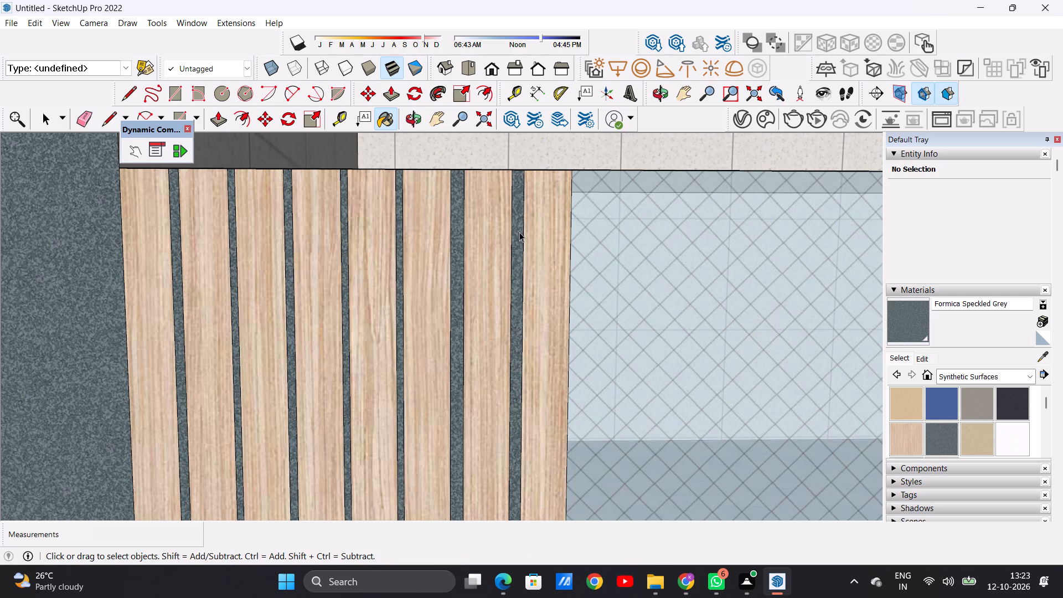
Examine the slatted railings and pink frames of all three balconies up close for unpainted faces.
scroll(395, 270, "down", 18)
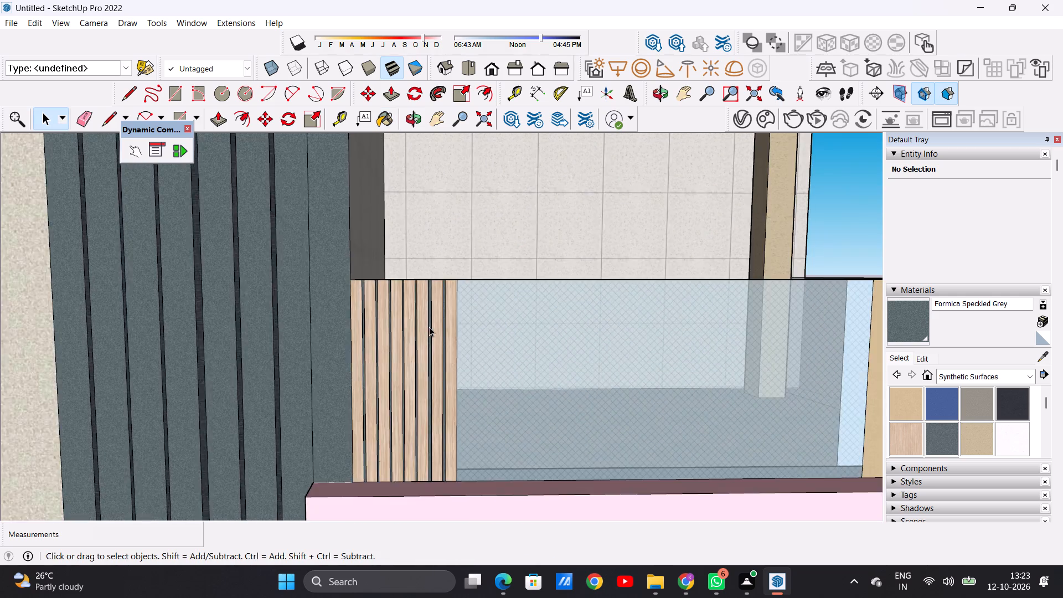
scroll(429, 327, "down", 20)
scroll(429, 327, "down", 4)
scroll(459, 394, "up", 8)
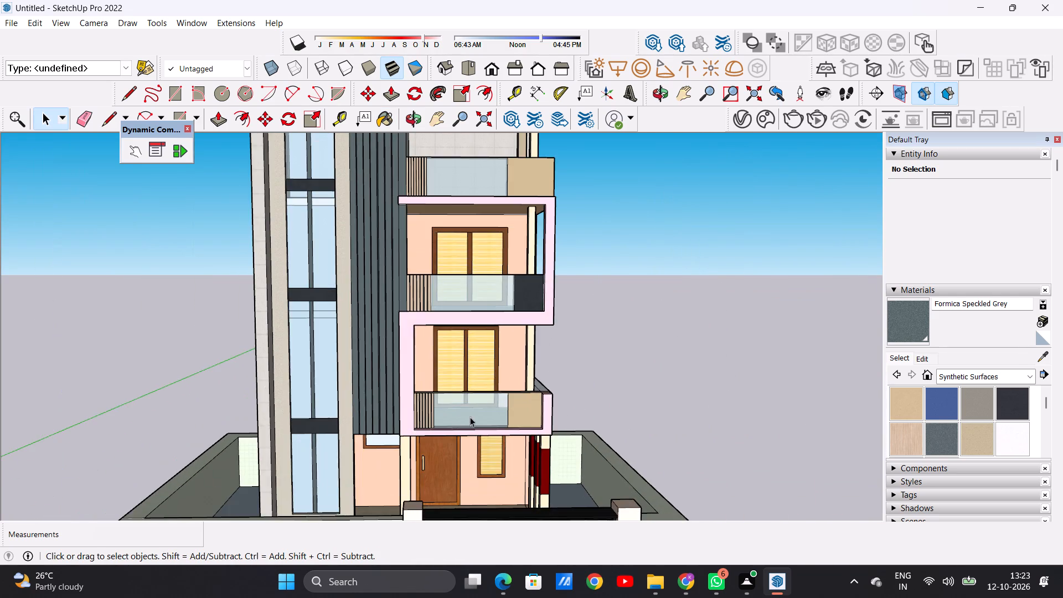
middle_click_drag(574, 410, 378, 396)
scroll(405, 396, "up", 16)
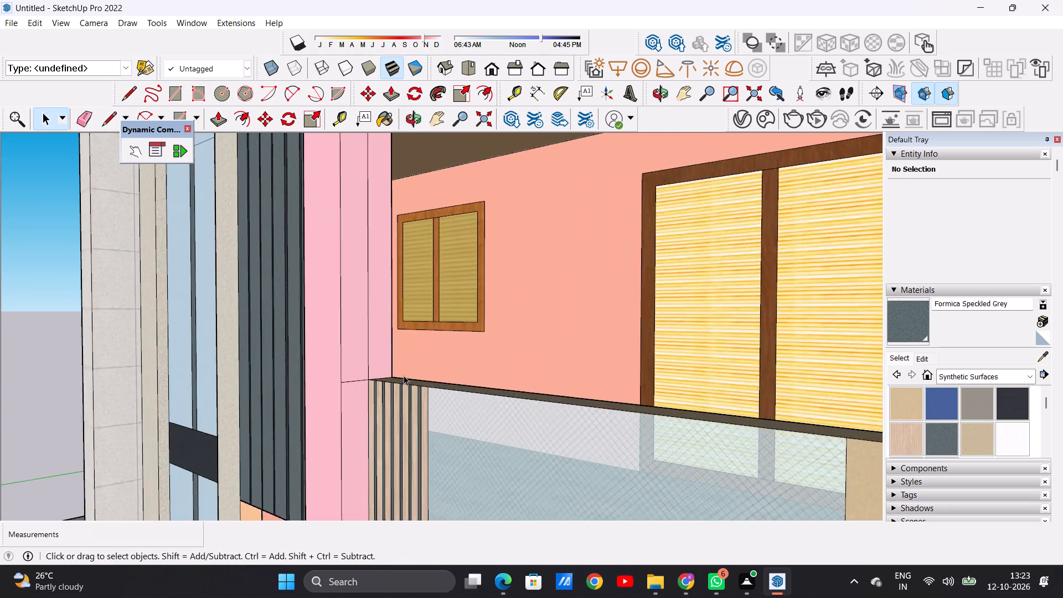
scroll(404, 375, "up", 6)
scroll(472, 365, "down", 13)
middle_click_drag(441, 374, 541, 396)
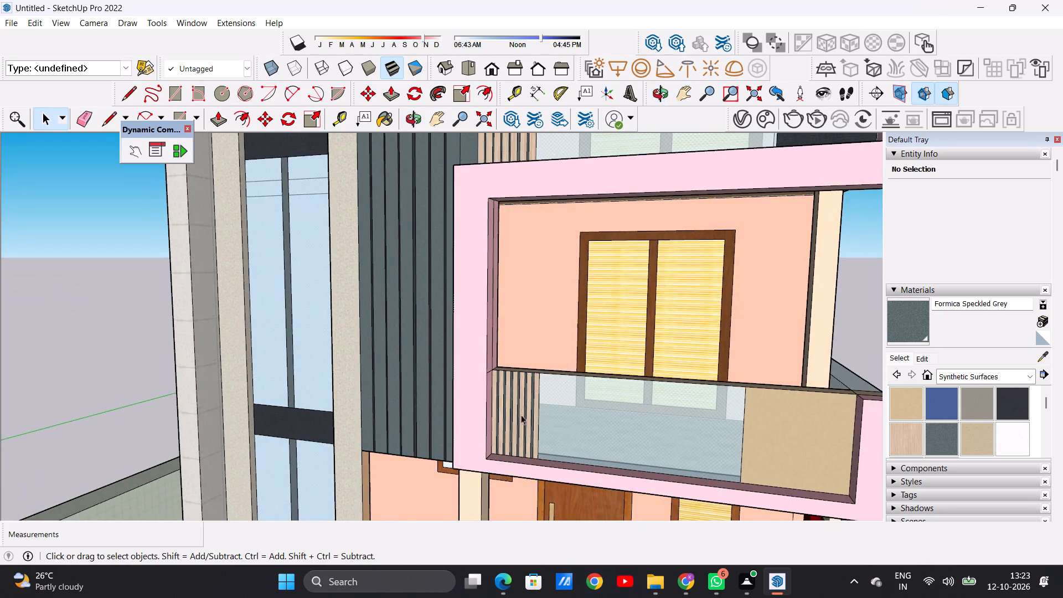
scroll(494, 437, "down", 14)
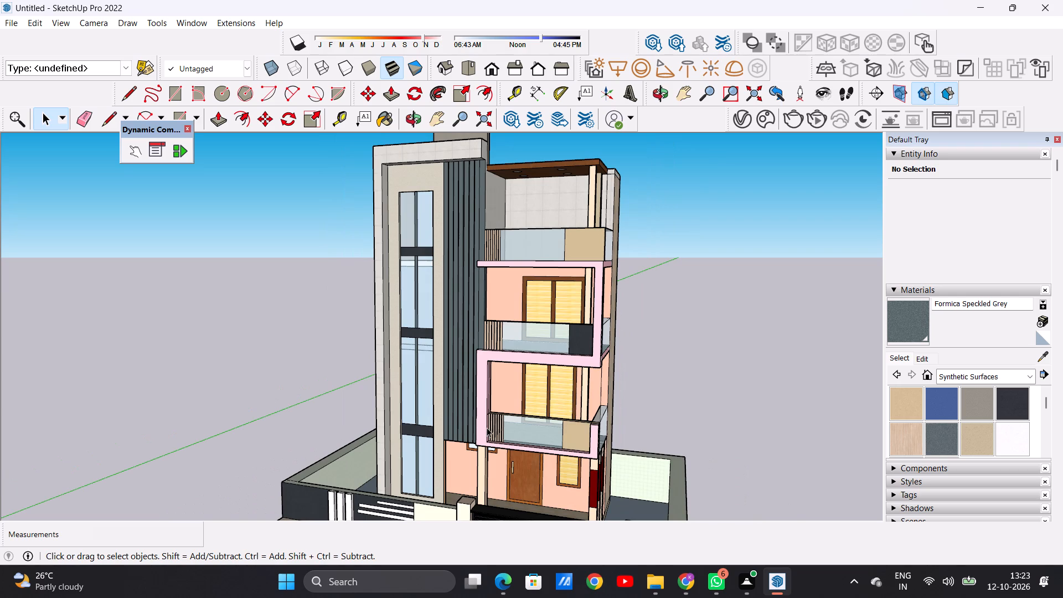
key("space")
scroll(430, 466, "down", 5)
scroll(487, 416, "up", 9)
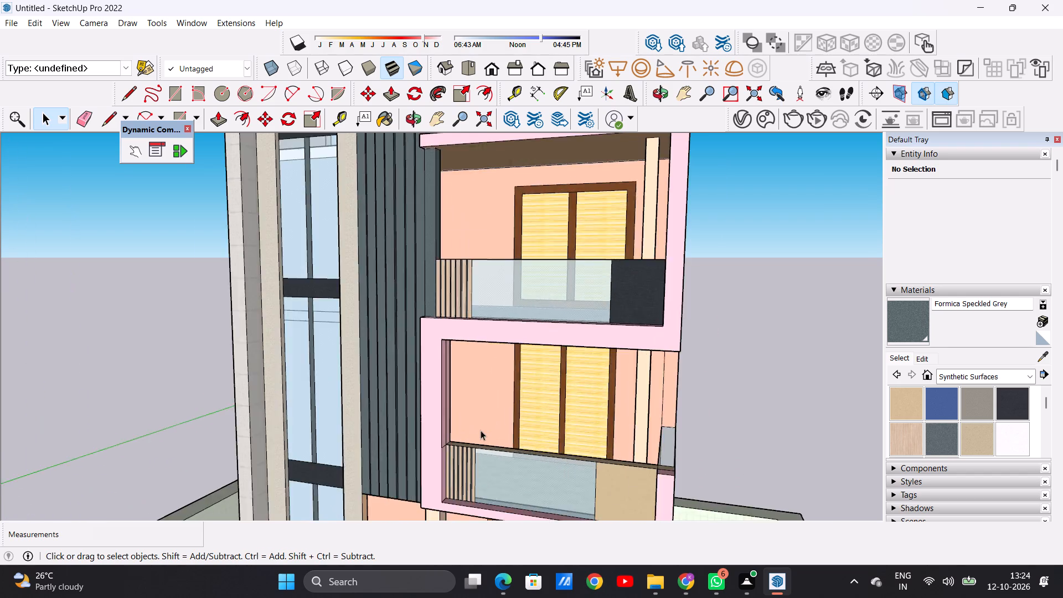
scroll(481, 430, "up", 7)
middle_click_drag(447, 473, 484, 447)
scroll(485, 456, "down", 6)
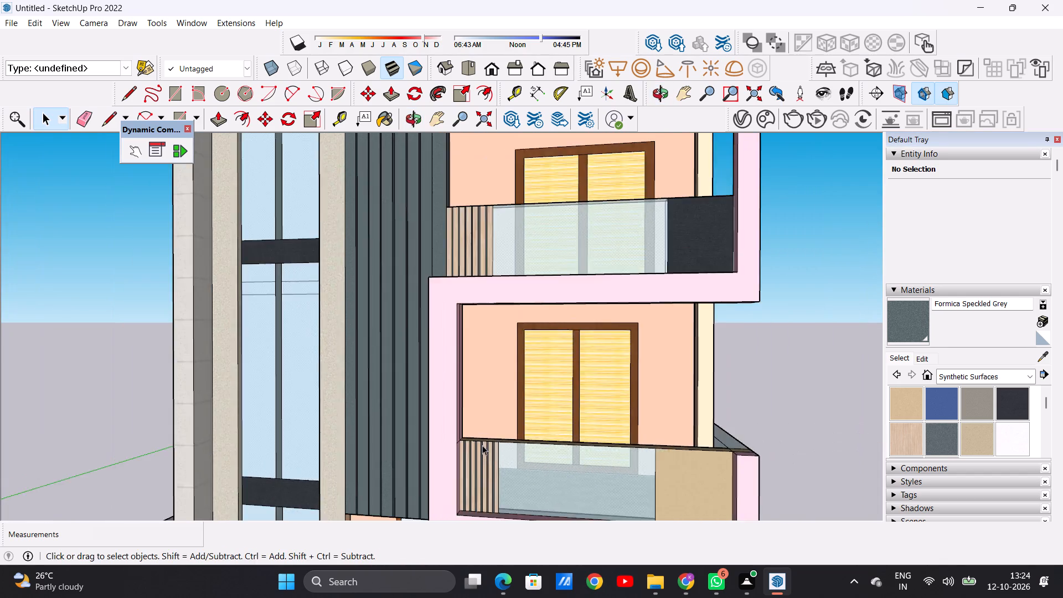
scroll(482, 445, "down", 8)
scroll(477, 349, "up", 20)
scroll(477, 349, "up", 2)
scroll(471, 386, "down", 4)
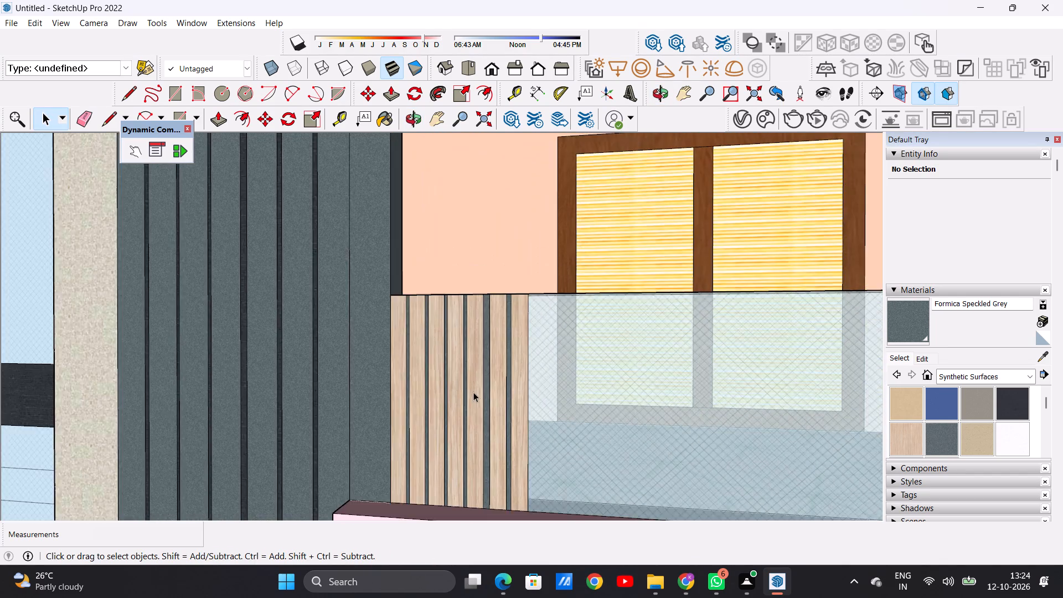
scroll(473, 392, "down", 14)
scroll(468, 209, "up", 8)
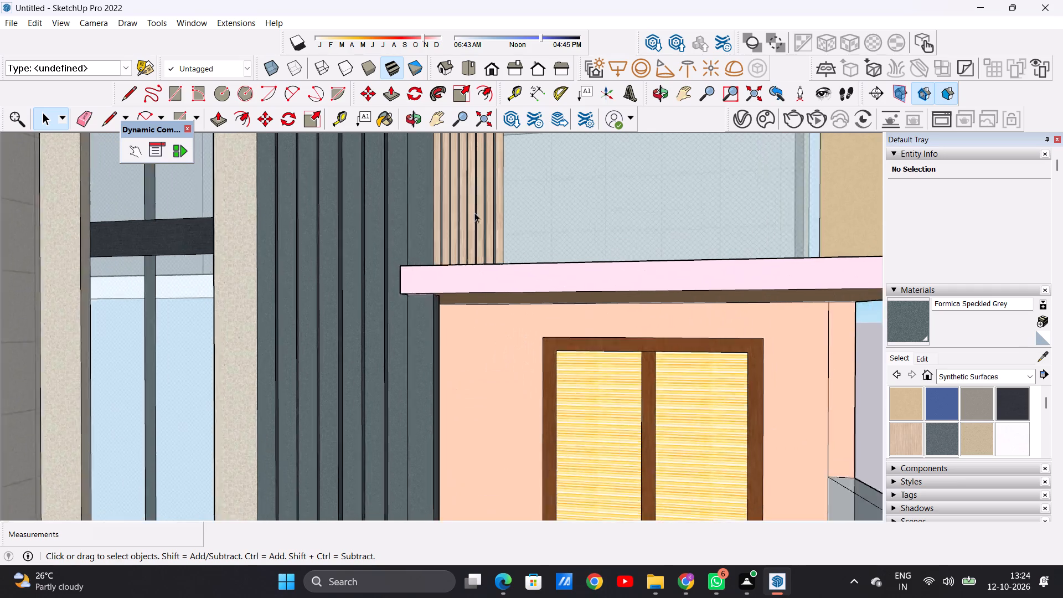
scroll(474, 213, "up", 3)
scroll(505, 245, "down", 13)
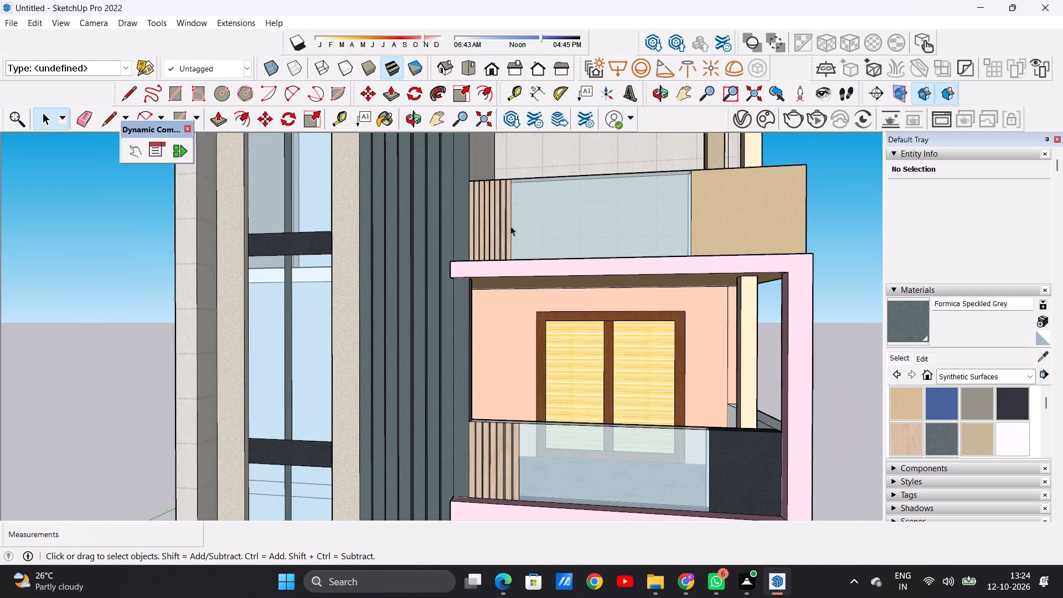
scroll(510, 226, "up", 5)
scroll(514, 226, "down", 20)
scroll(514, 226, "down", 7)
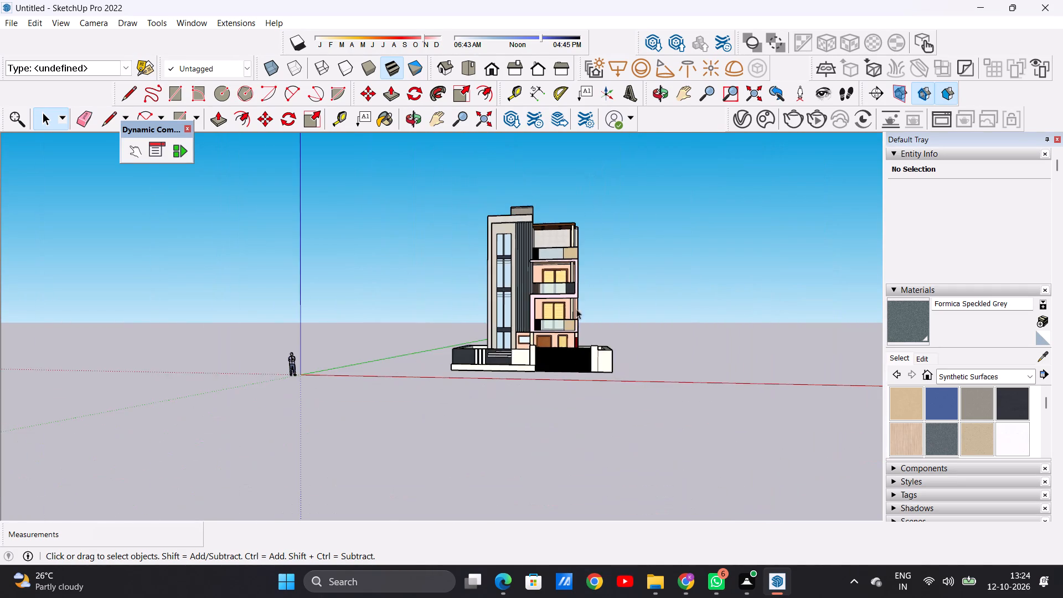
Inspect the whole house exterior and compound walls from several sides for surfaces still needing material.
middle_click_drag(572, 318, 580, 402)
scroll(582, 285, "up", 7)
middle_click_drag(595, 333, 574, 337)
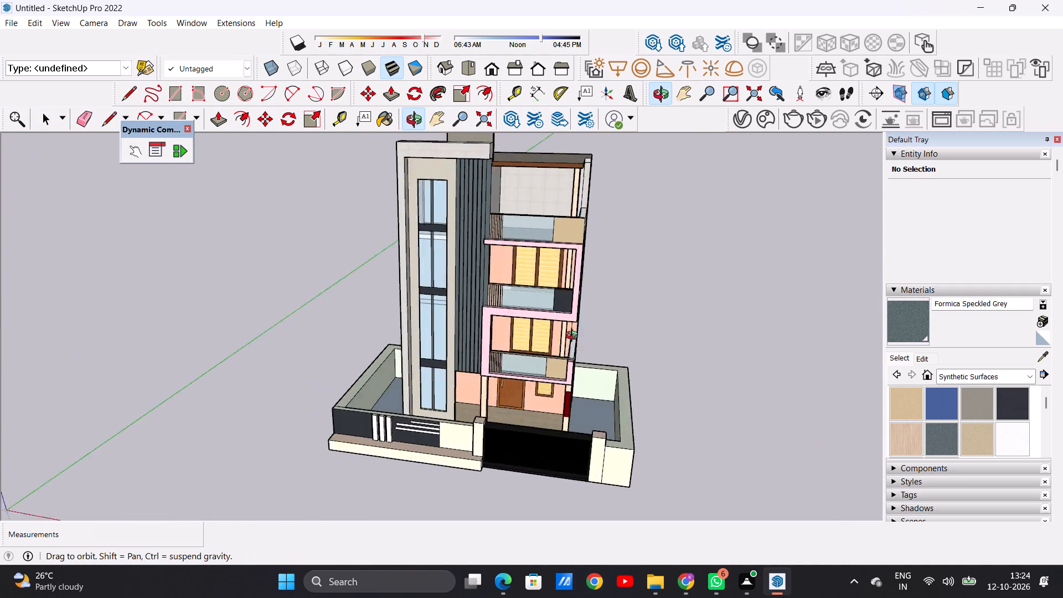
middle_click_drag(574, 337, 753, 311)
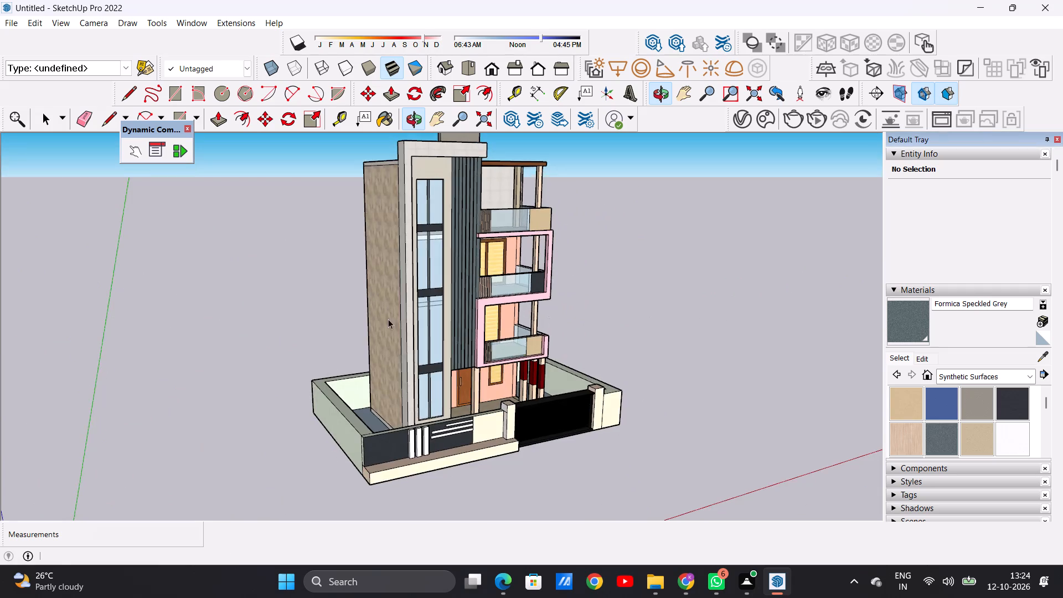
middle_click_drag(316, 333, 637, 350)
middle_click_drag(342, 376, 22, 408)
scroll(321, 346, "down", 3)
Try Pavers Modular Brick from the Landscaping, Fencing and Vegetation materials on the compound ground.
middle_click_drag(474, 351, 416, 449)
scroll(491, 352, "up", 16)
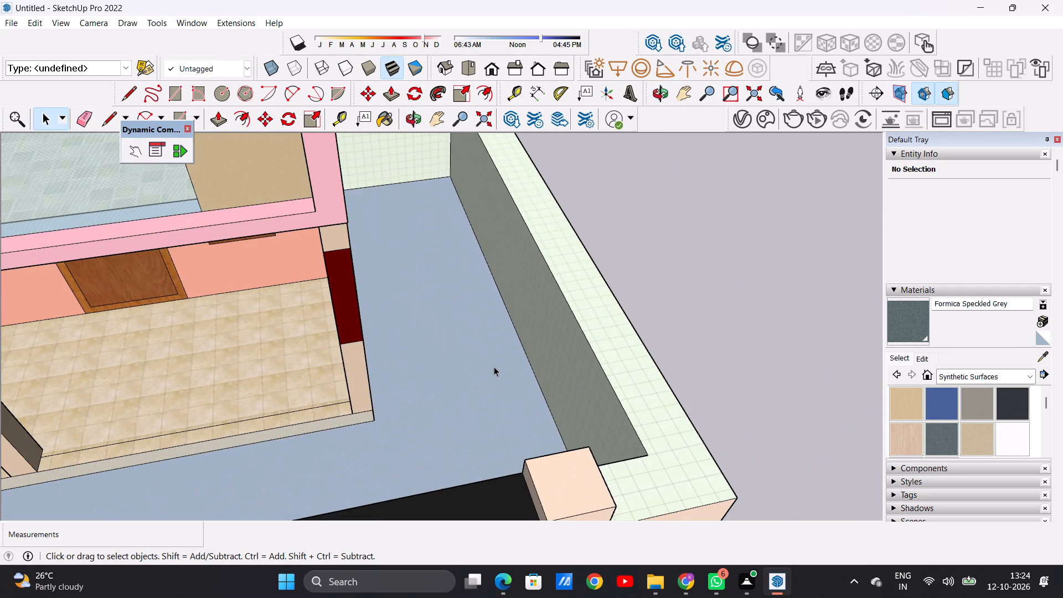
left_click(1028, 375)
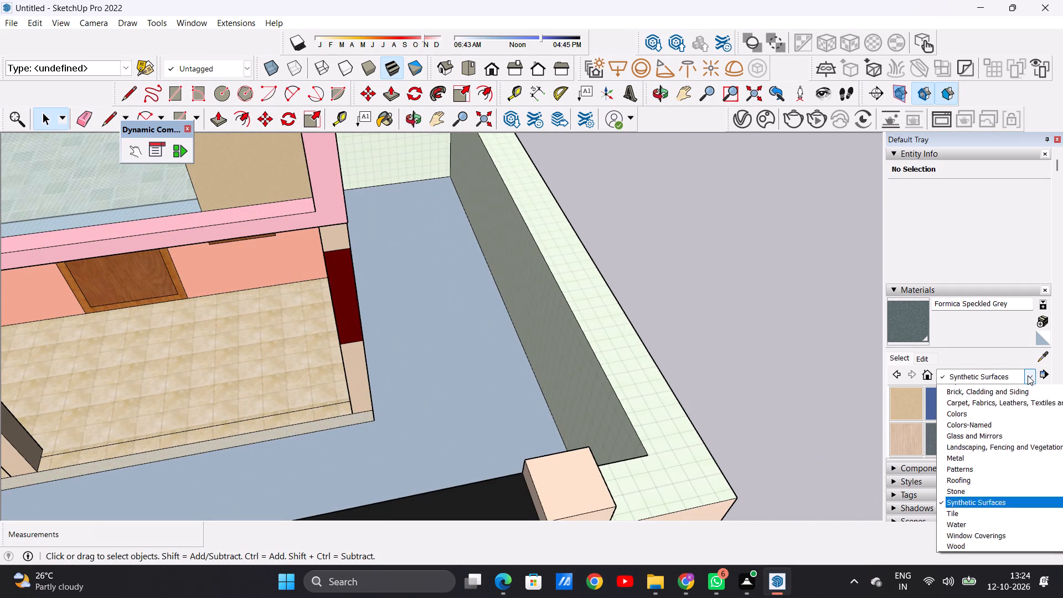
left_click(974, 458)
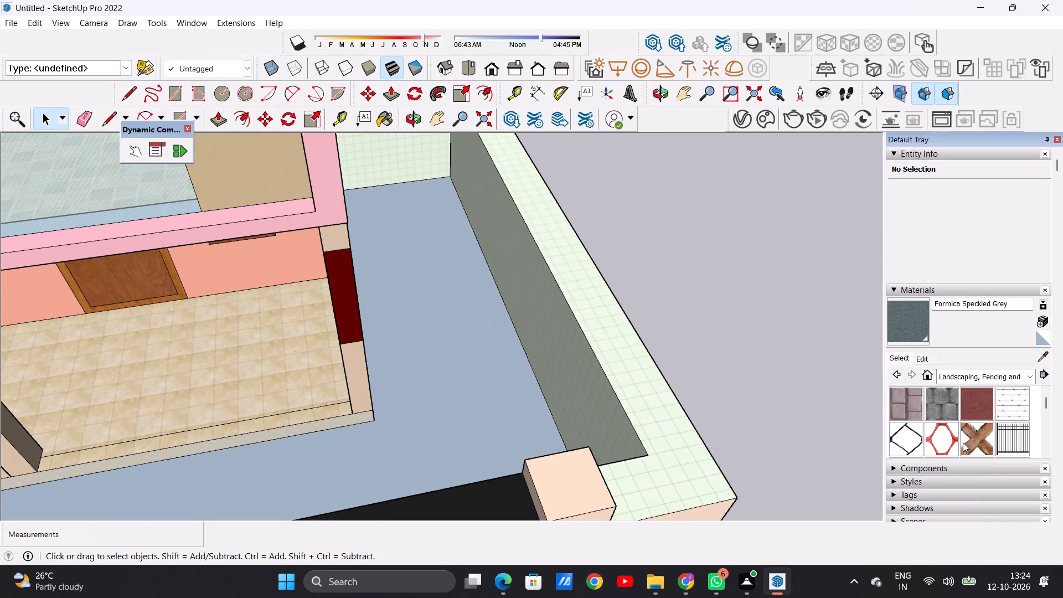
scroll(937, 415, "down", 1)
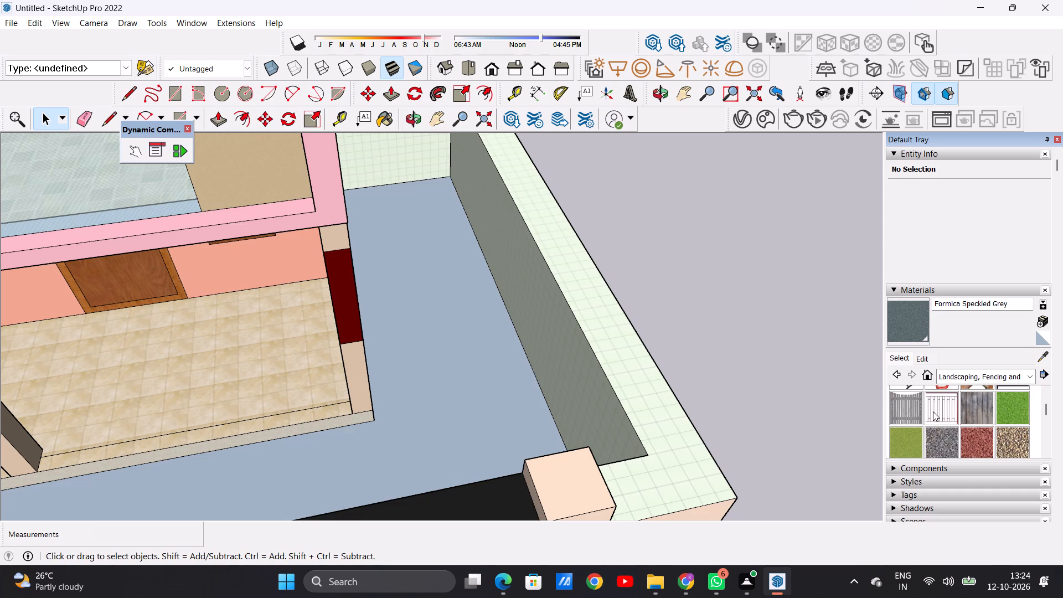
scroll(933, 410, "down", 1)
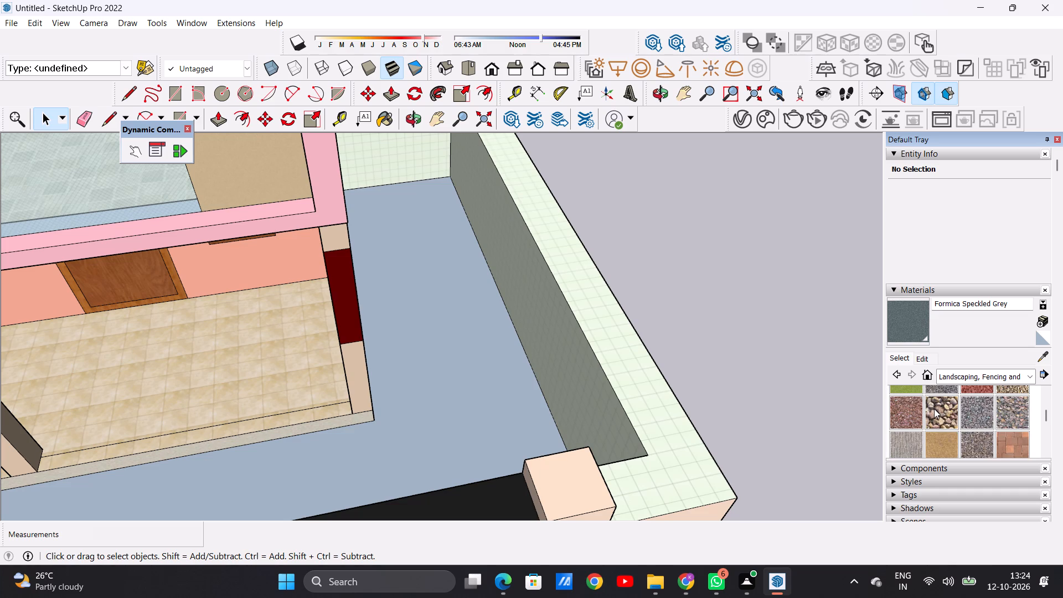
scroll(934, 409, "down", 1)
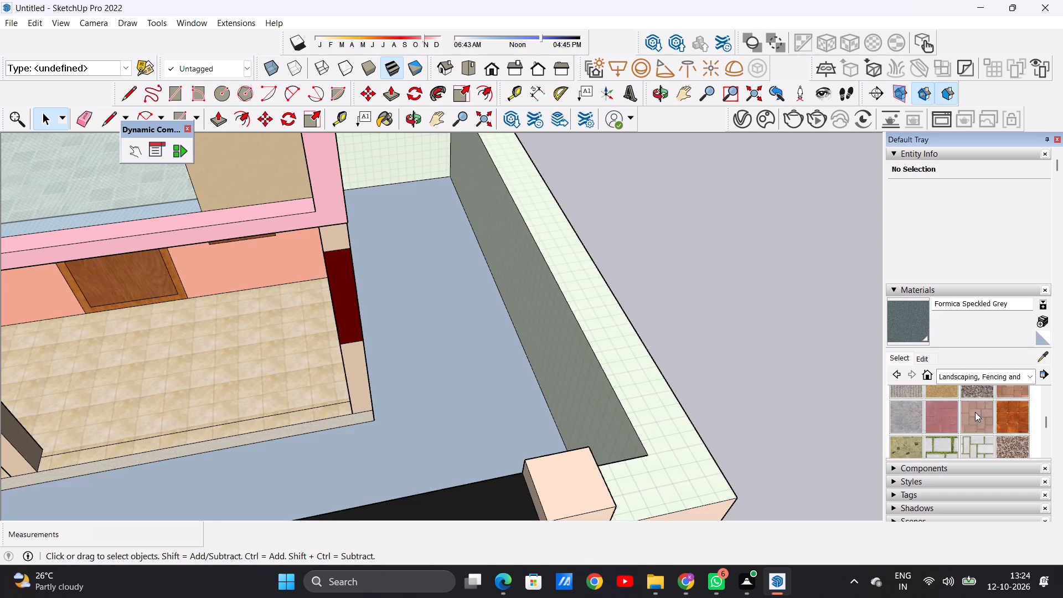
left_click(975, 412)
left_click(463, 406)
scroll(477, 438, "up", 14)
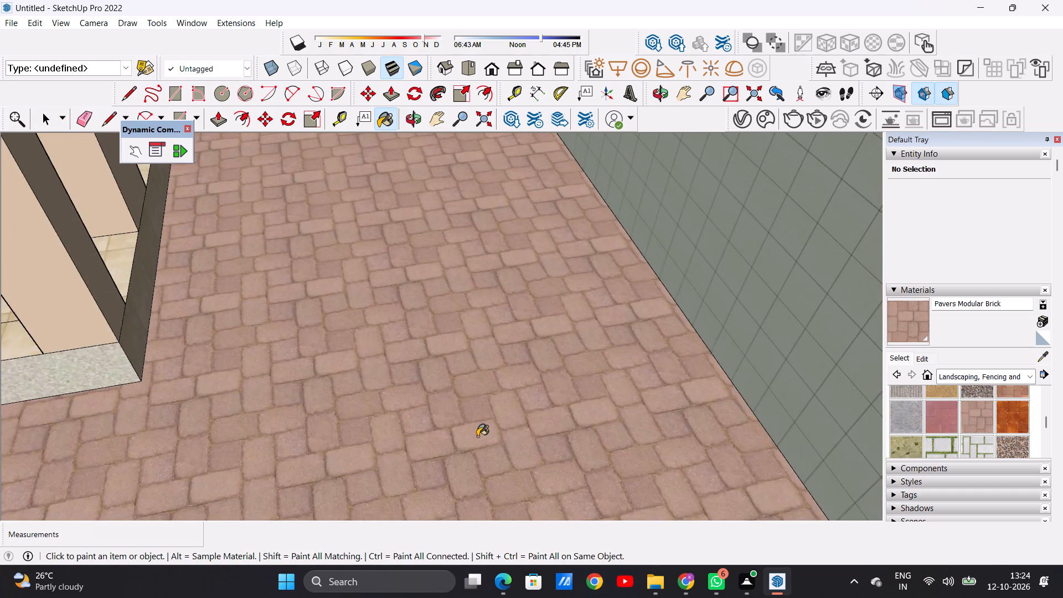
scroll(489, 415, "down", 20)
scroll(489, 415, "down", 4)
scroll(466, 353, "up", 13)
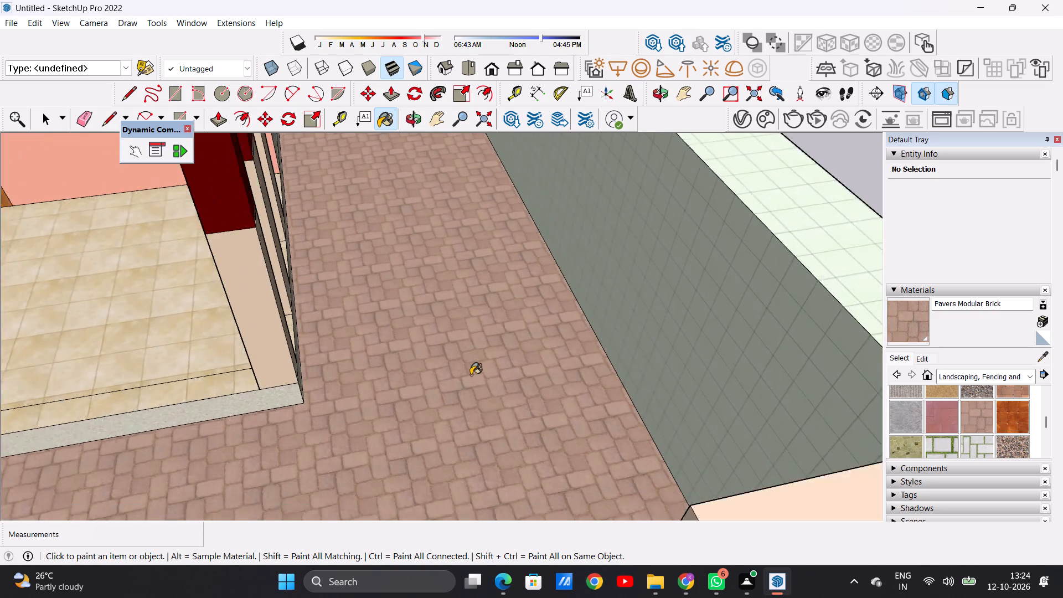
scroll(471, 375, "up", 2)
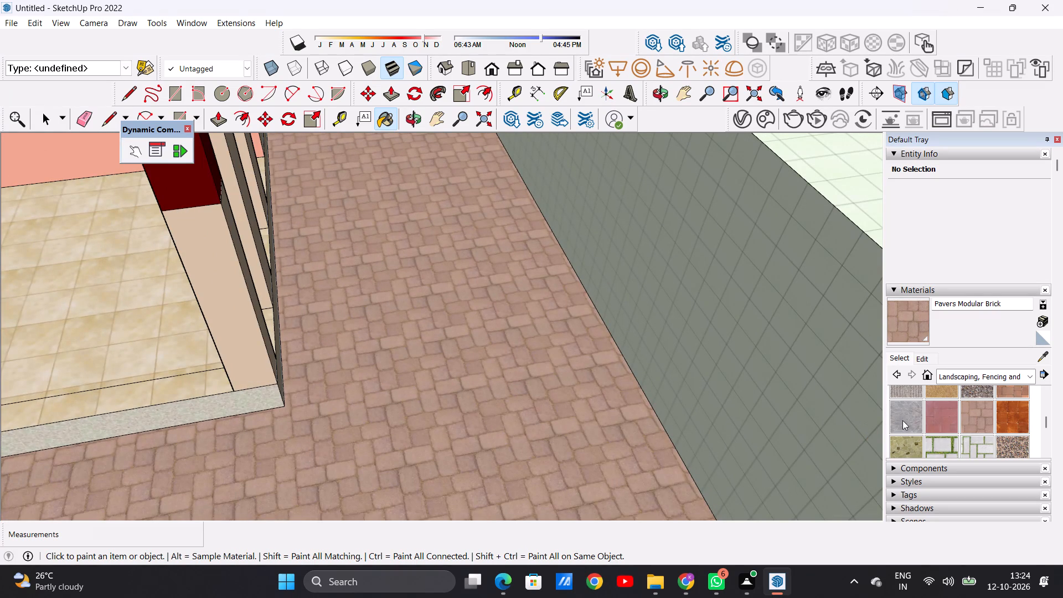
Paint the compound ground around the house with Pavers Flagstone Gray.
left_click(902, 420)
left_click(465, 419)
scroll(467, 423, "up", 5)
scroll(480, 417, "down", 13)
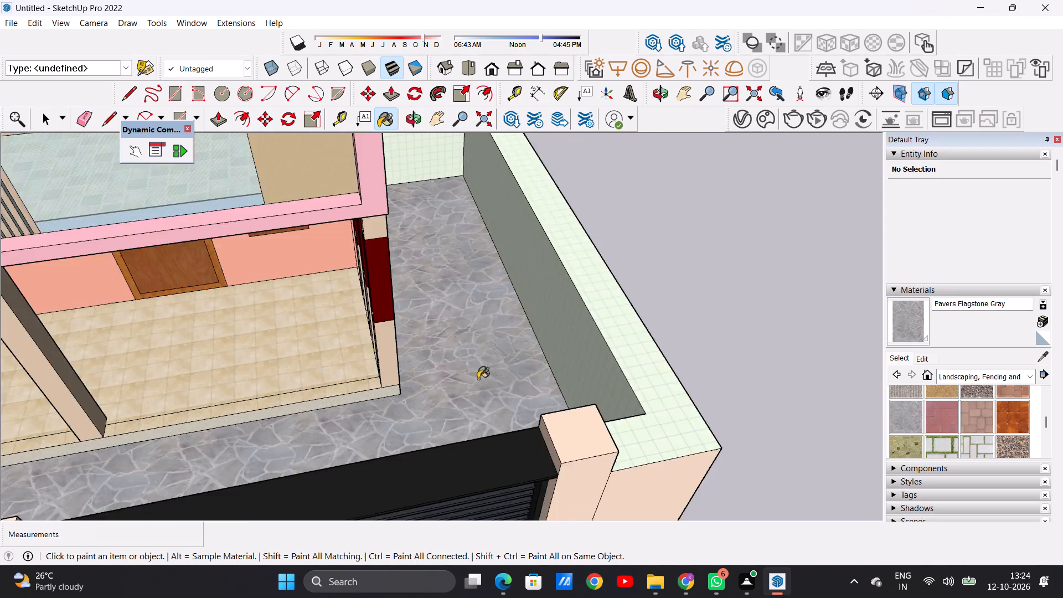
Examine the compound paving up close along the front, side and porch of the house.
scroll(478, 379, "down", 6)
middle_click_drag(477, 374, 451, 406)
scroll(463, 384, "up", 12)
scroll(476, 419, "down", 1)
scroll(479, 425, "up", 13)
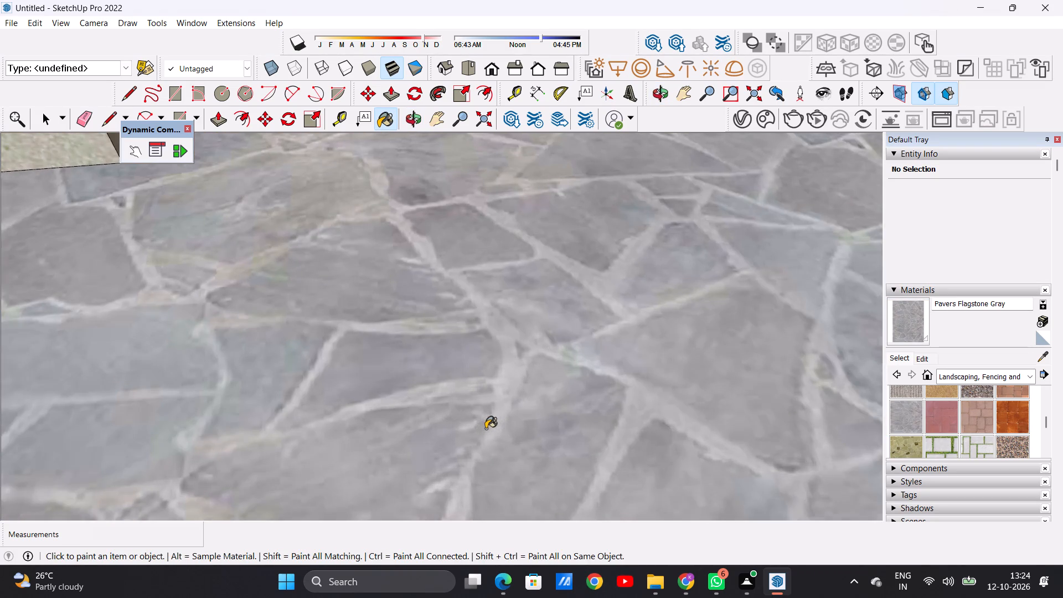
scroll(499, 403, "down", 20)
scroll(499, 403, "down", 14)
middle_click_drag(459, 352, 448, 320)
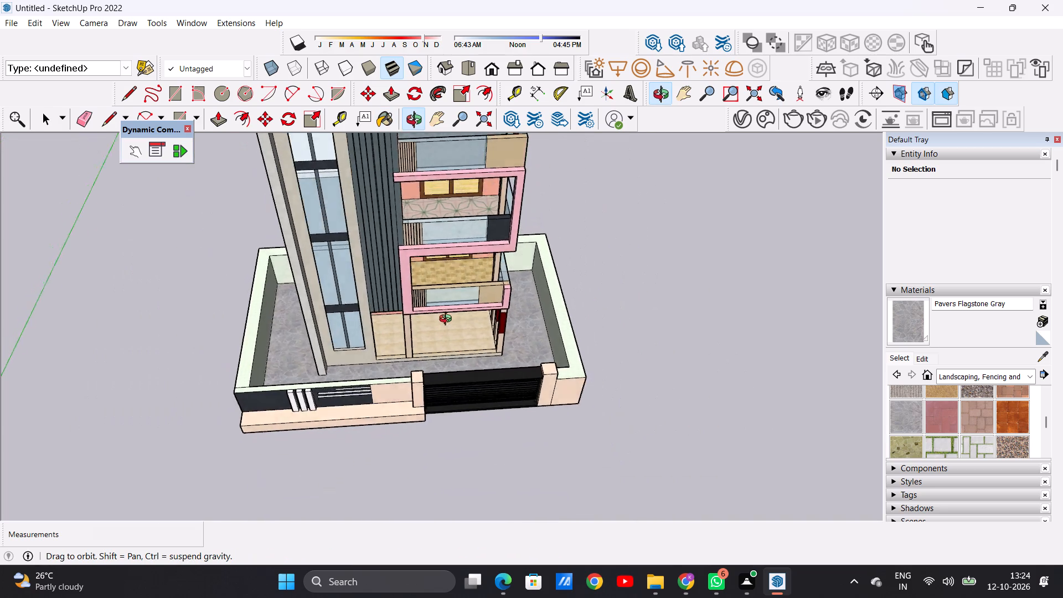
middle_click_drag(448, 320, 250, 346)
scroll(327, 295, "up", 8)
scroll(362, 304, "down", 1)
scroll(363, 309, "up", 7)
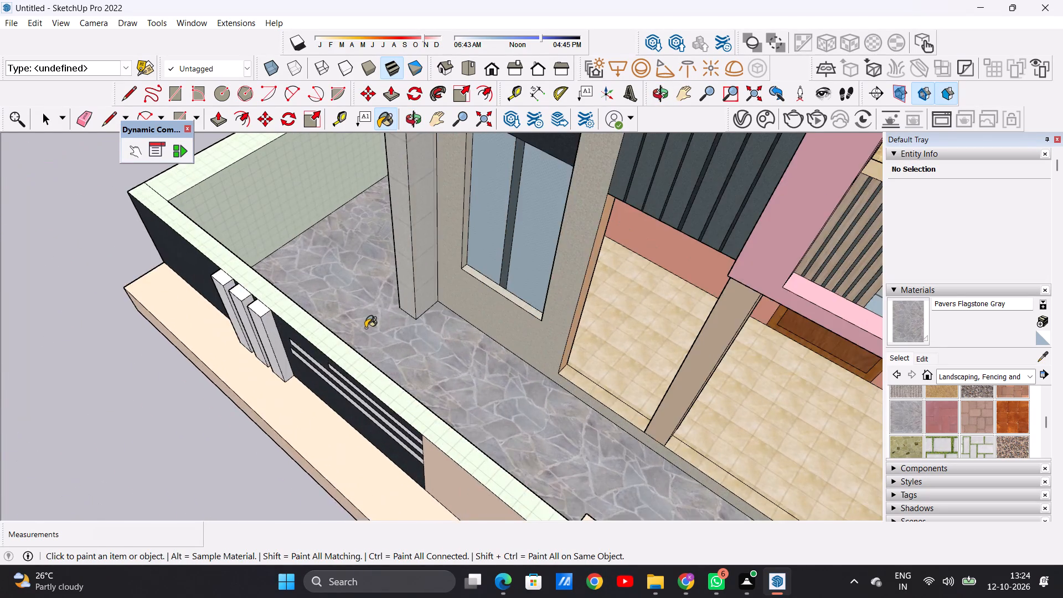
scroll(365, 328, "up", 13)
scroll(300, 371, "down", 20)
scroll(300, 371, "down", 7)
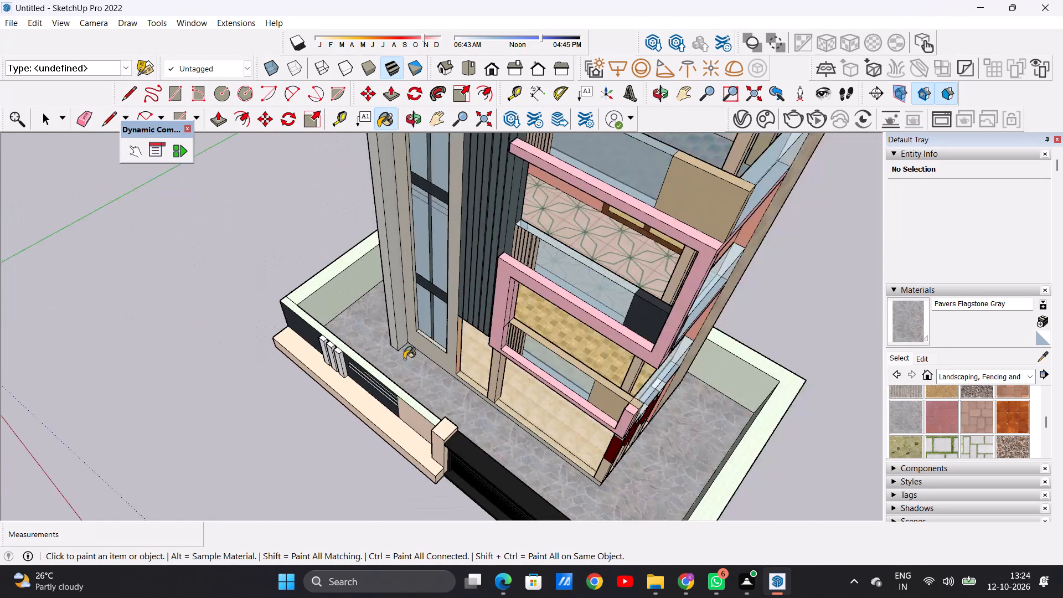
scroll(404, 359, "down", 1)
middle_click_drag(460, 396, 576, 270)
middle_click_drag(595, 400, 649, 303)
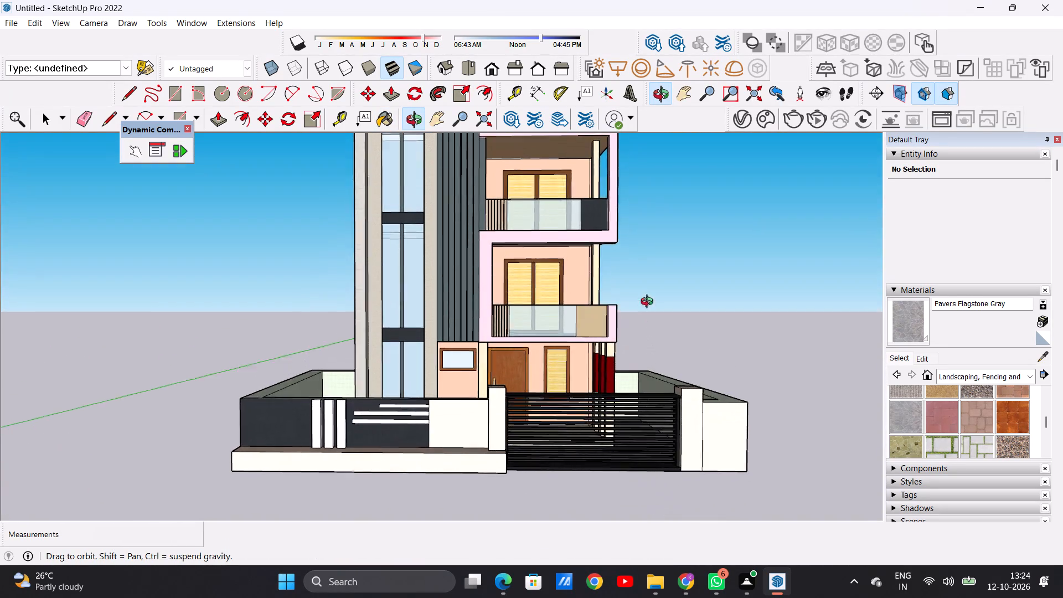
middle_click_drag(649, 303, 642, 440)
middle_click_drag(551, 447, 549, 477)
scroll(540, 435, "up", 5)
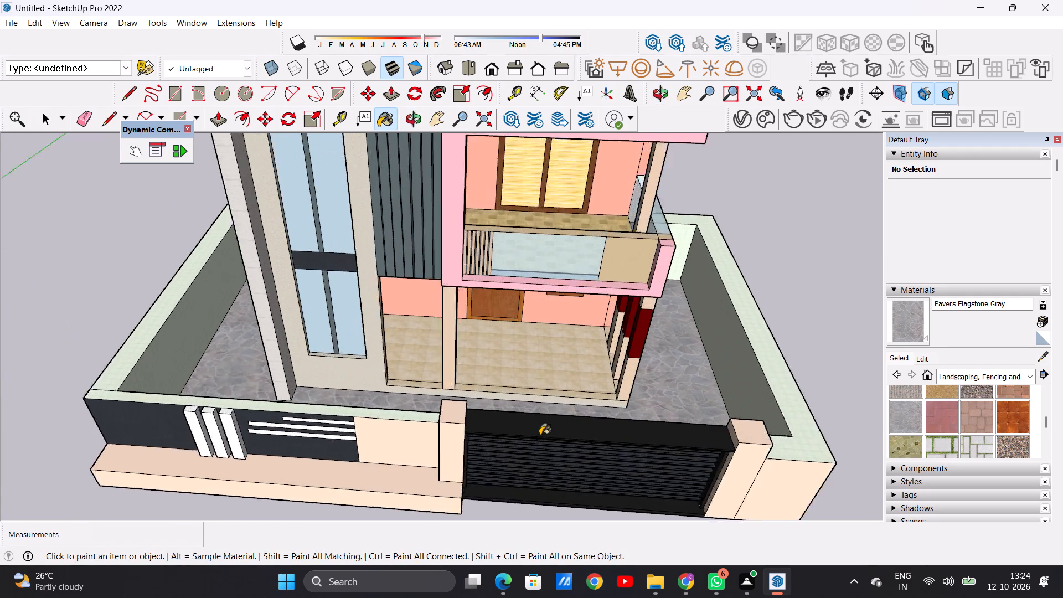
scroll(540, 435, "up", 3)
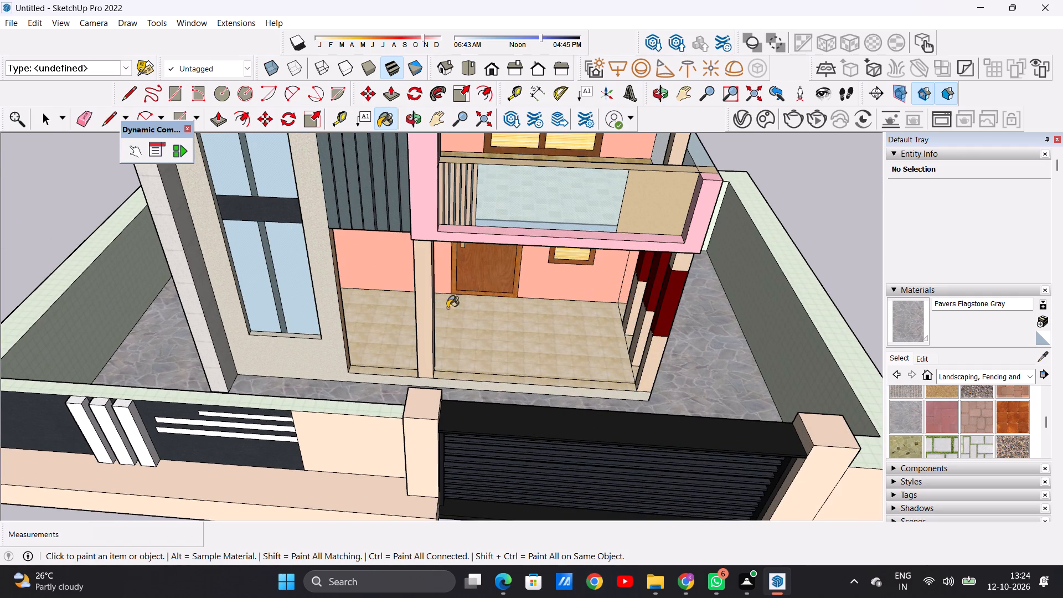
scroll(478, 344, "down", 14)
Inspect the whole house exterior, gate and compound walls from several sides for surfaces still needing material.
middle_click_drag(503, 360, 350, 240)
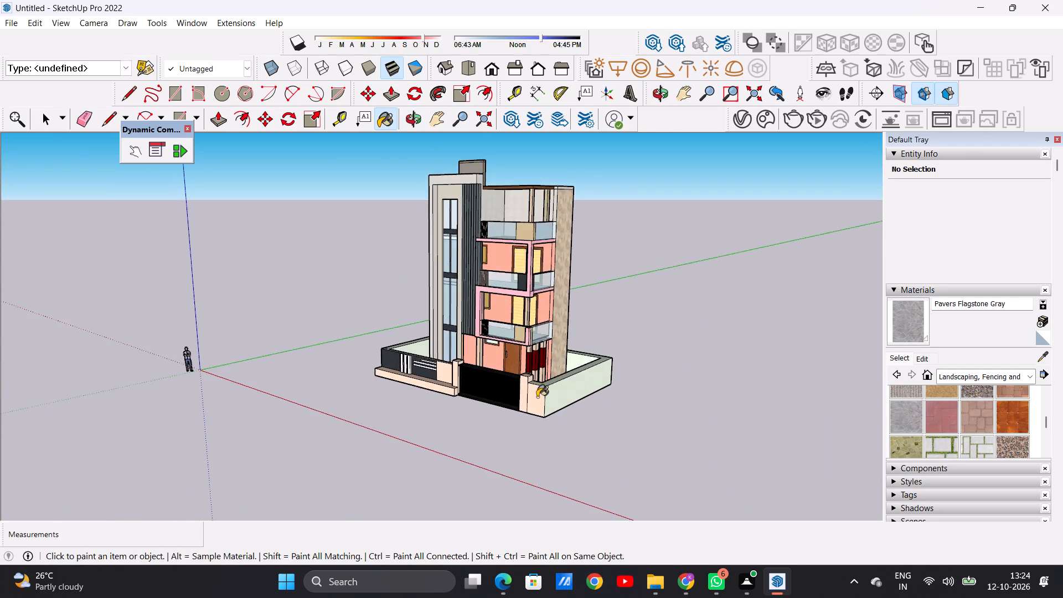
scroll(534, 395, "up", 12)
scroll(441, 379, "down", 8)
middle_click_drag(504, 301, 372, 281)
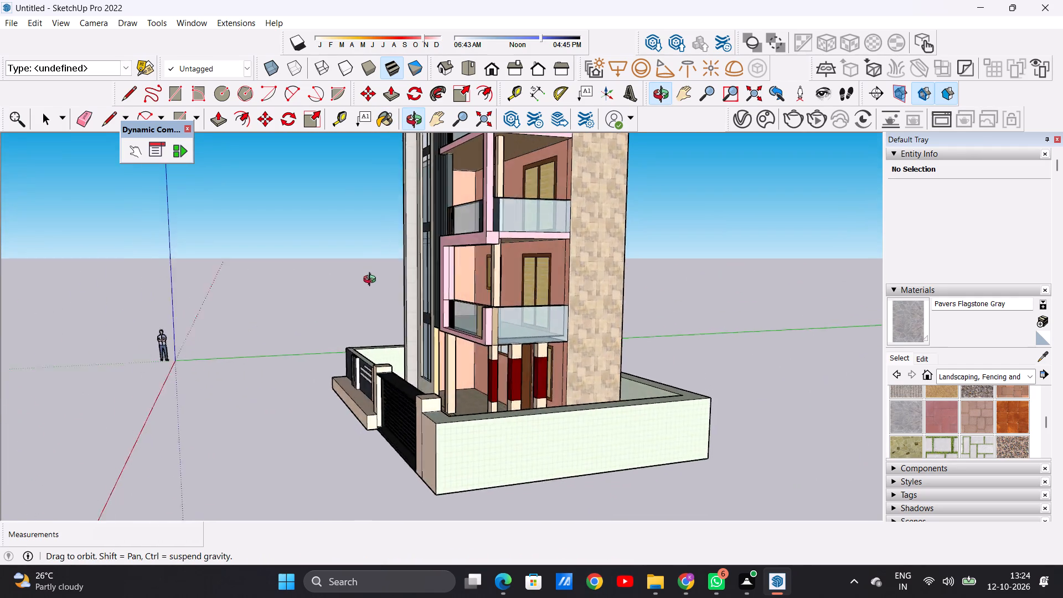
middle_click_drag(372, 281, 487, 293)
scroll(516, 343, "down", 7)
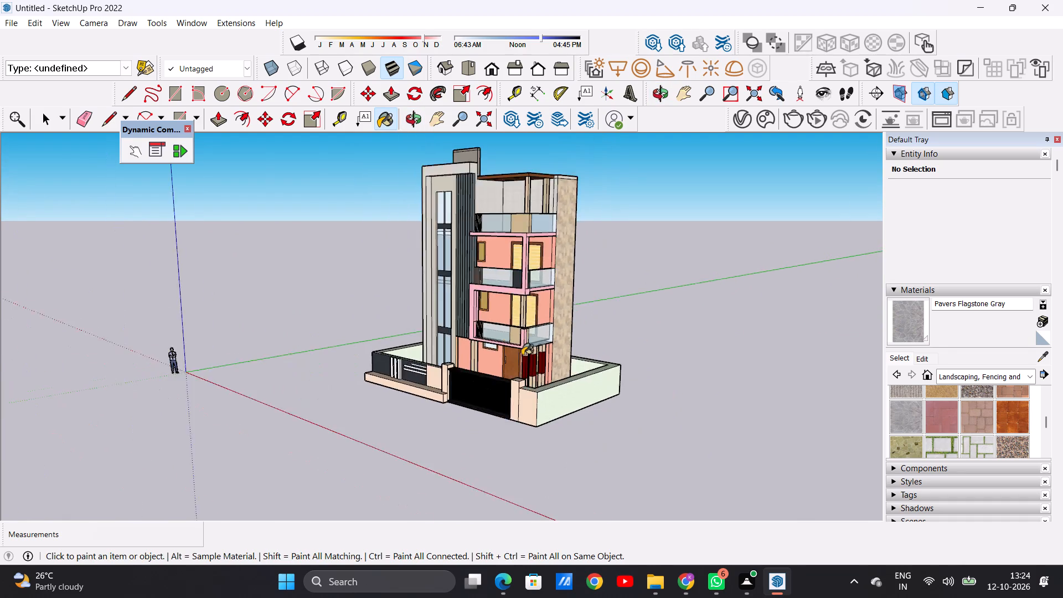
scroll(522, 355, "down", 7)
middle_click_drag(434, 376, 641, 343)
middle_click_drag(598, 373, 217, 454)
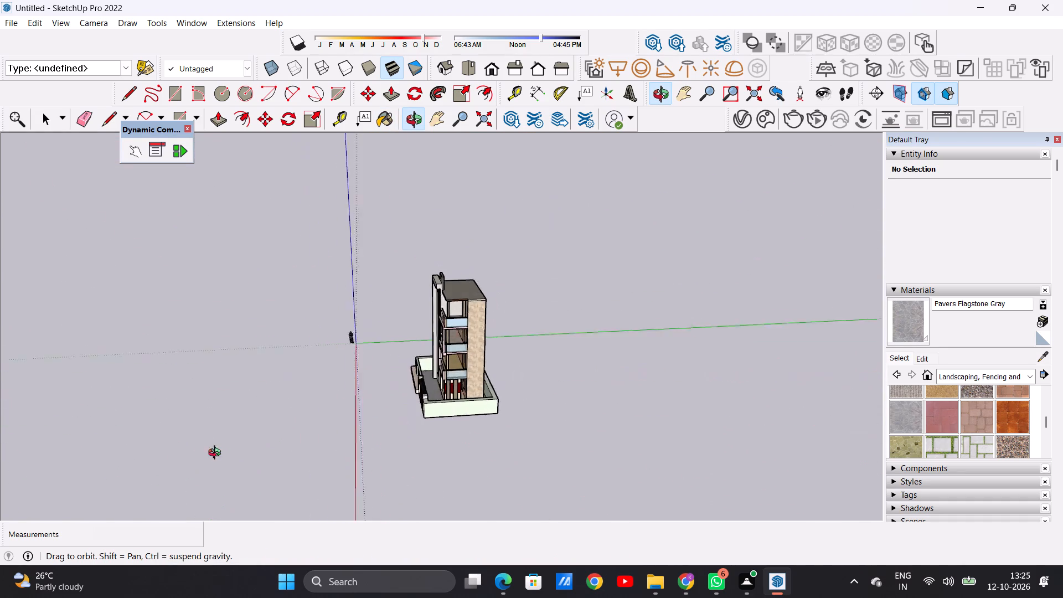
middle_click_drag(217, 454, 203, 456)
middle_click_drag(490, 403, 610, 427)
middle_click_drag(429, 429, 602, 405)
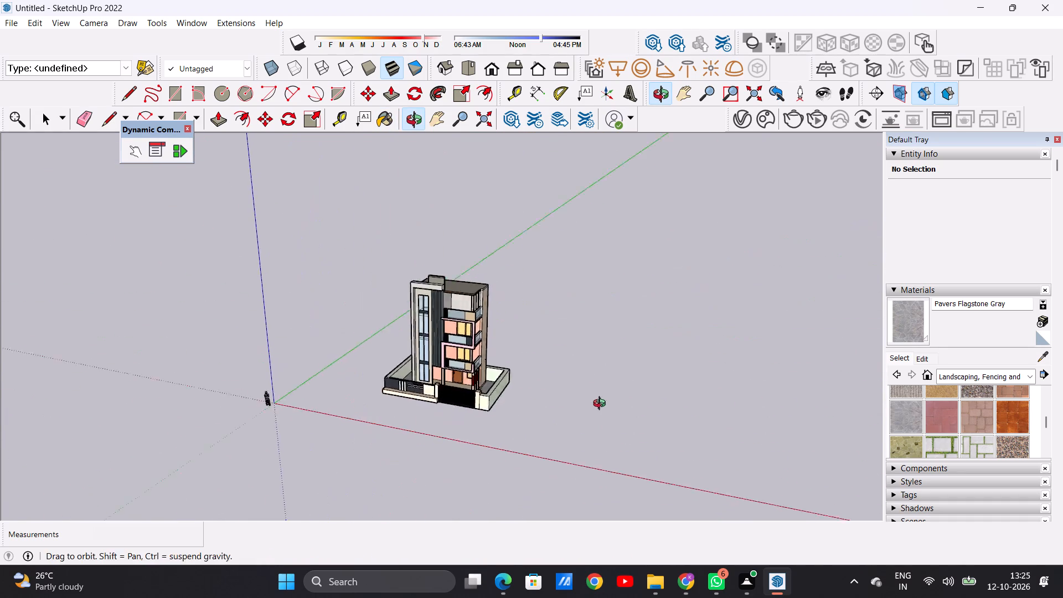
middle_click_drag(602, 405, 638, 404)
scroll(505, 377, "up", 20)
middle_click_drag(426, 405, 592, 422)
scroll(529, 411, "down", 20)
middle_click_drag(526, 432, 380, 389)
scroll(365, 416, "up", 3)
scroll(365, 416, "down", 1)
scroll(365, 416, "up", 5)
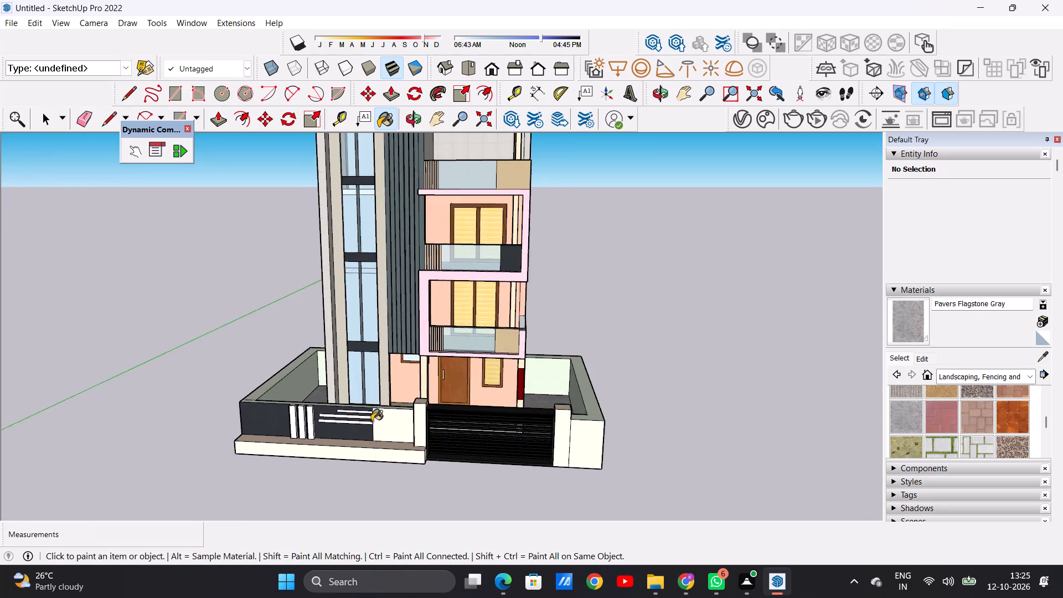
scroll(371, 421, "up", 4)
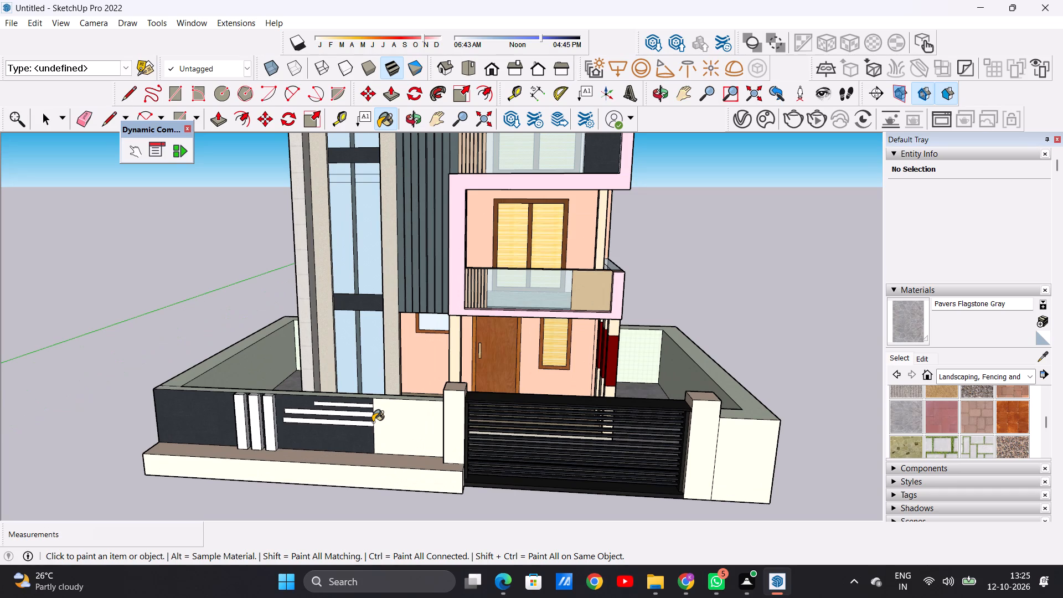
scroll(373, 422, "down", 4)
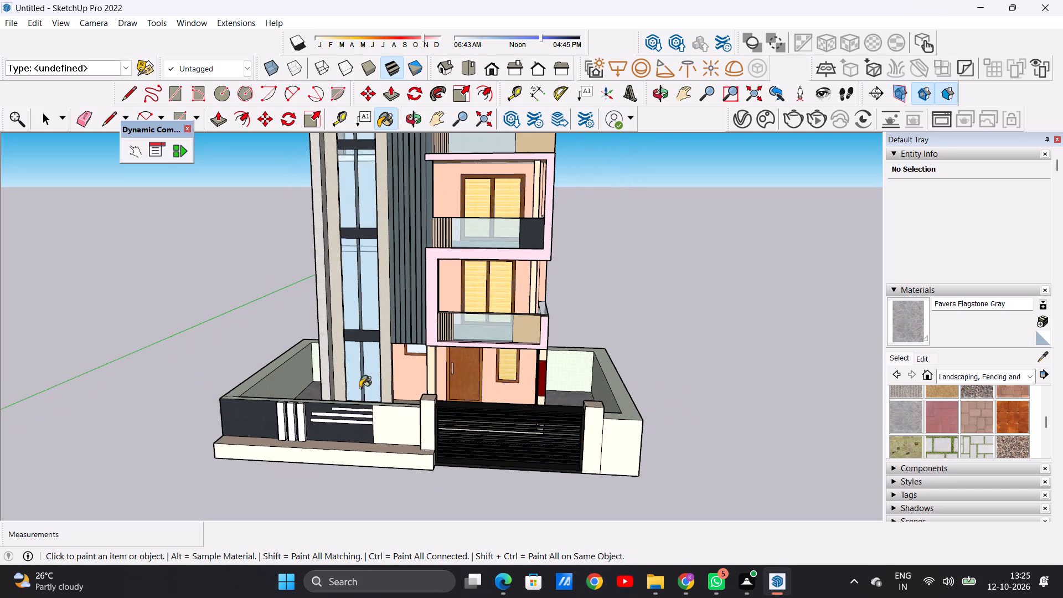
scroll(393, 394, "down", 5)
scroll(465, 405, "down", 3)
middle_click_drag(487, 415, 431, 373)
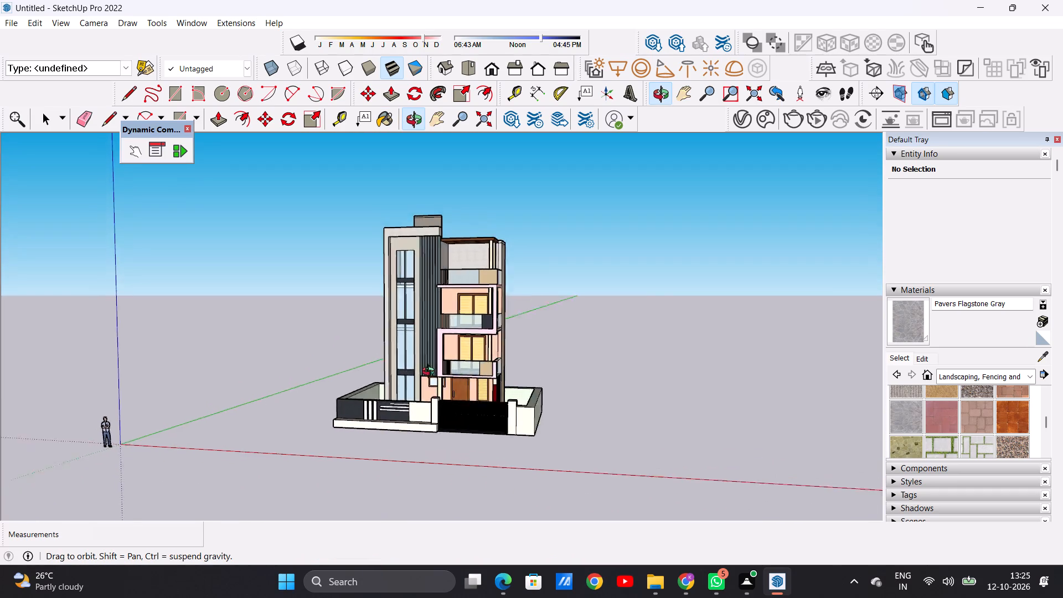
middle_click_drag(431, 373, 499, 394)
key("space")
middle_click_drag(246, 413, 379, 414)
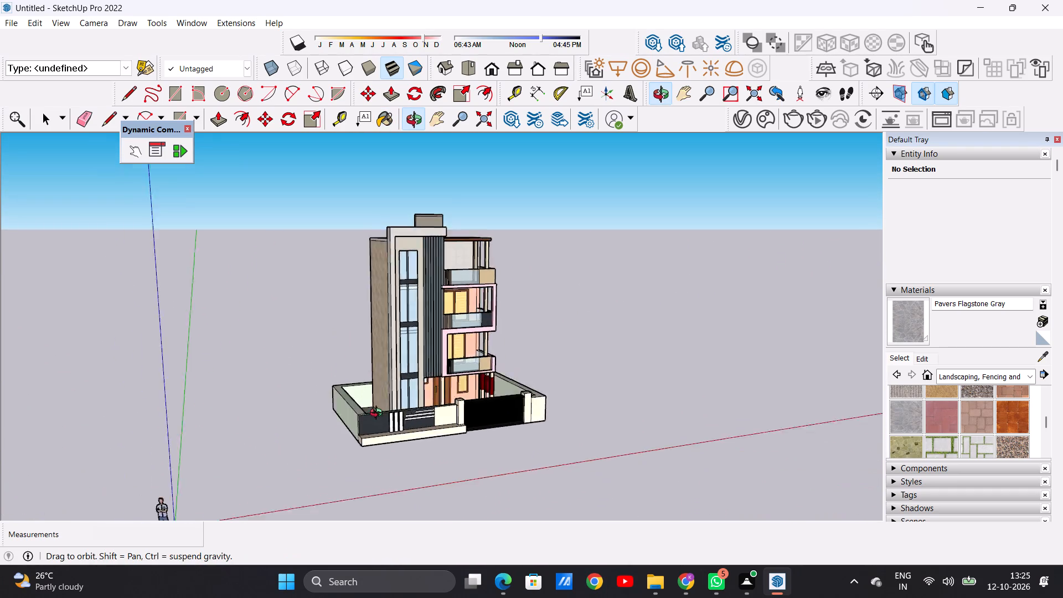
middle_click_drag(379, 414, 221, 422)
Paint the two white side faces of the gate pillar beside the slatted front wall with Color C01.
scroll(415, 424, "up", 8)
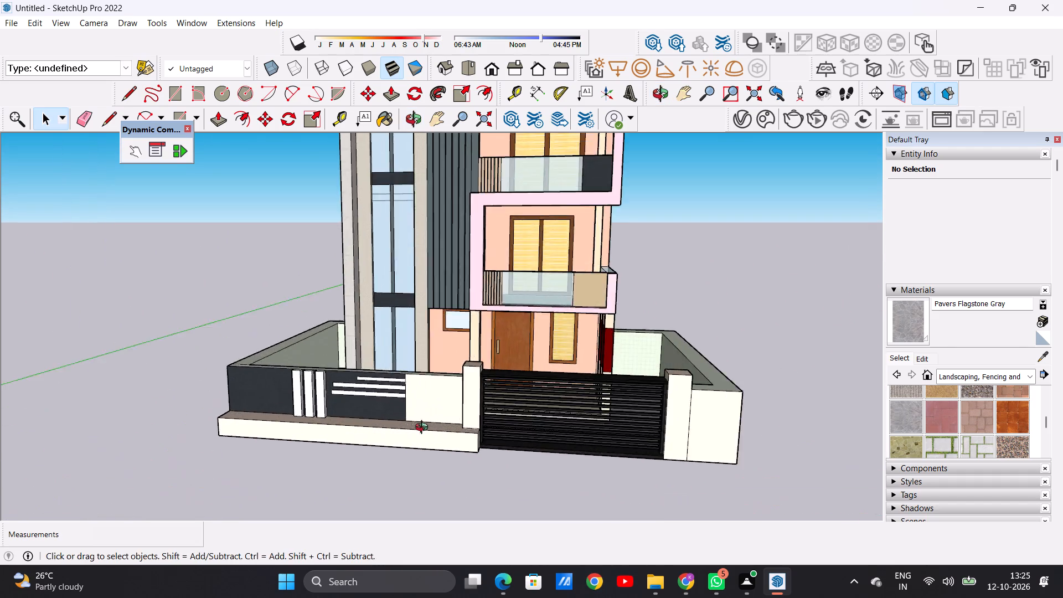
scroll(424, 429, "up", 1)
middle_click_drag(424, 429, 568, 428)
scroll(512, 378, "up", 8)
middle_click_drag(487, 387, 557, 384)
scroll(555, 376, "up", 5)
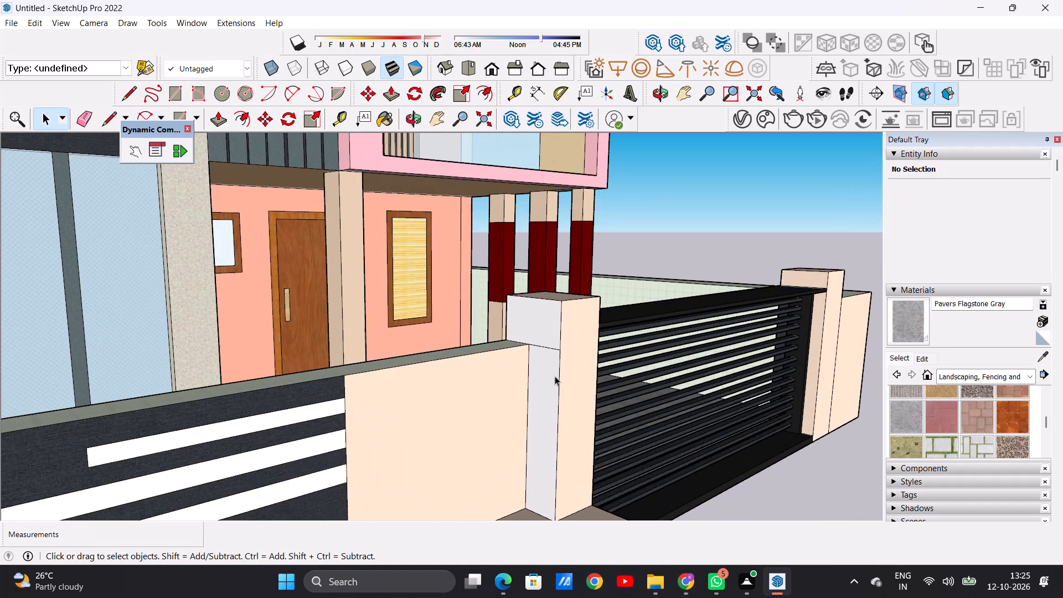
left_click(1031, 378)
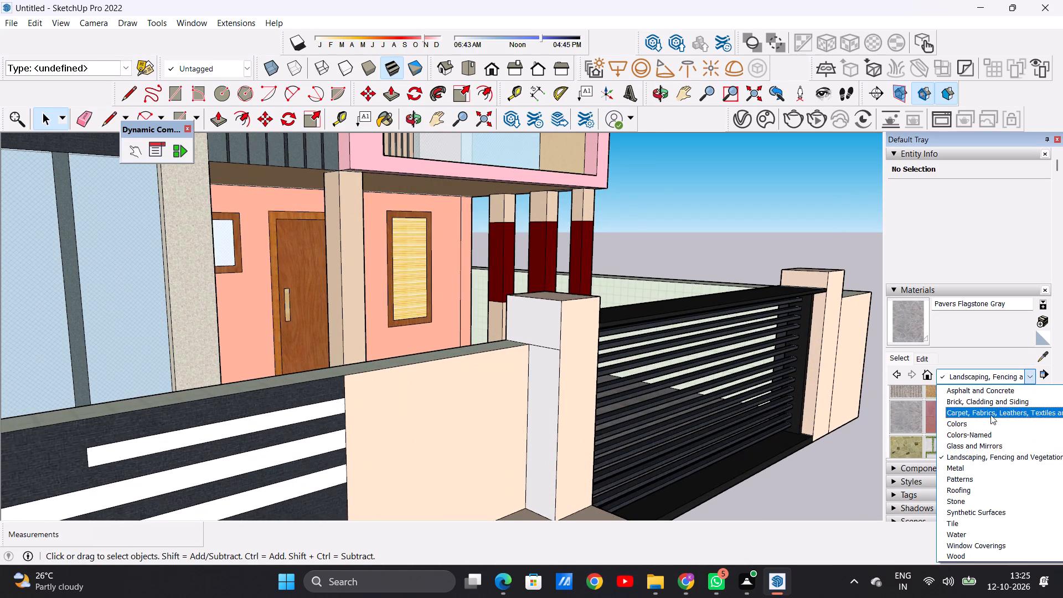
left_click(974, 422)
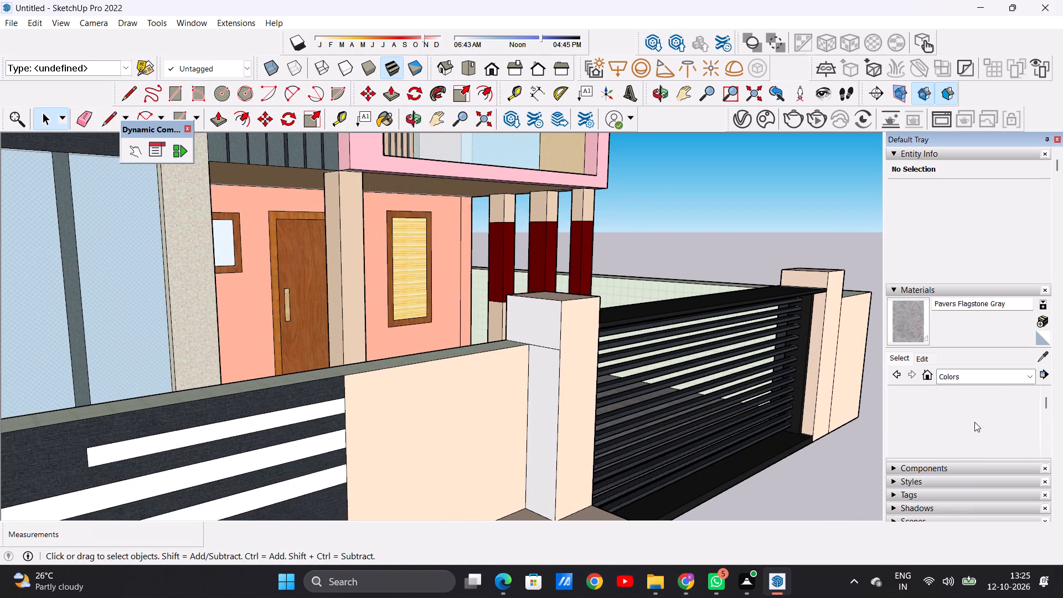
scroll(931, 423, "down", 1)
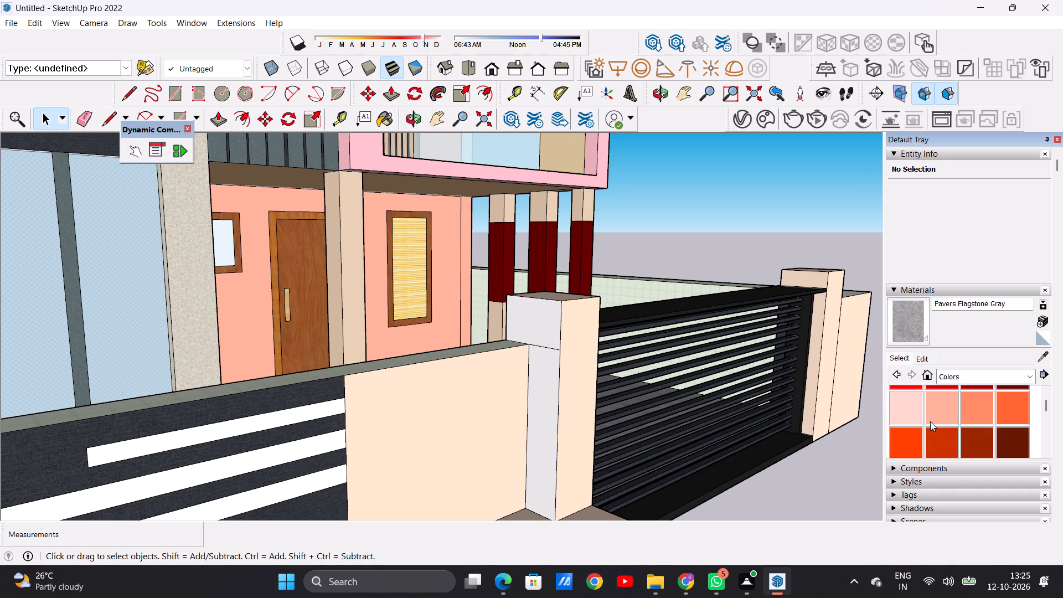
left_click(906, 411)
scroll(937, 415, "down", 1)
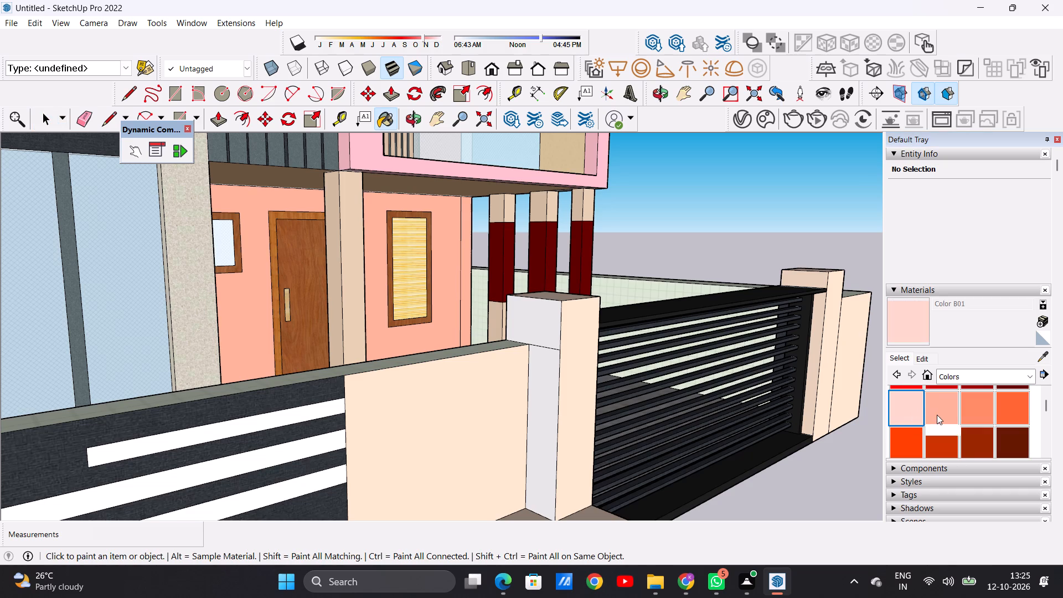
left_click(909, 415)
scroll(558, 384, "up", 7)
left_click(547, 383)
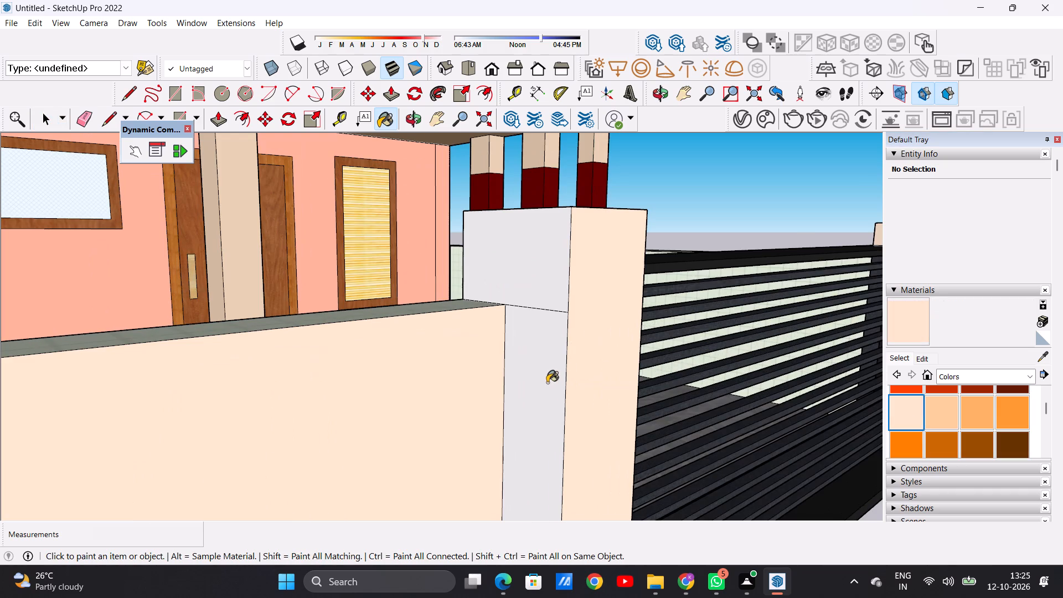
left_click(530, 285)
scroll(506, 407, "down", 18)
middle_click_drag(637, 402, 388, 493)
scroll(369, 434, "up", 2)
scroll(369, 434, "down", 1)
scroll(369, 434, "up", 11)
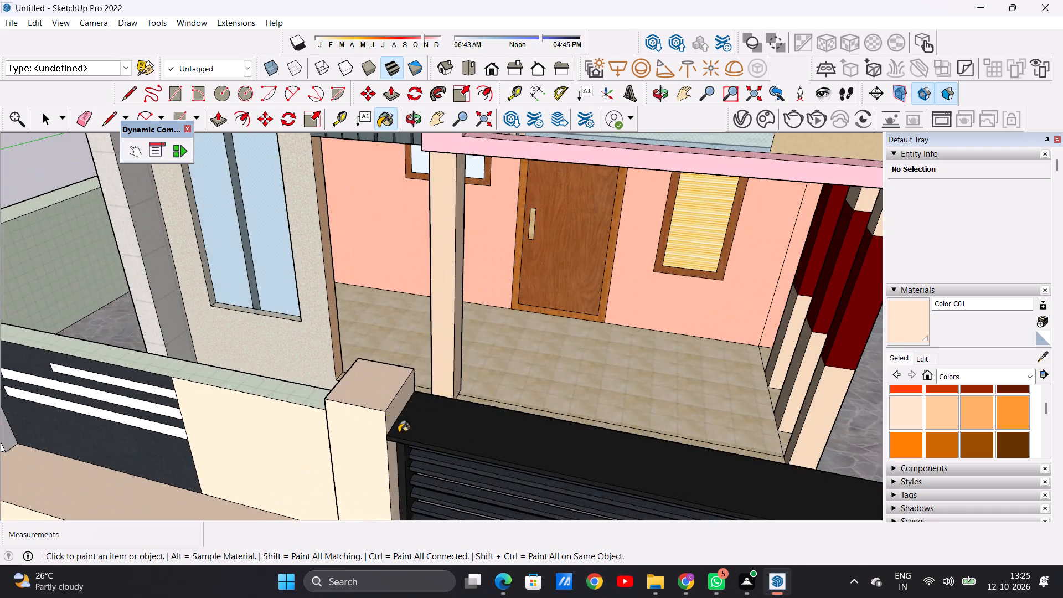
Paint the visible faces of the gate pillar at the far end of the gate, opposite the slatted wall, with Color C01.
middle_click_drag(405, 436, 438, 398)
scroll(406, 415, "down", 8)
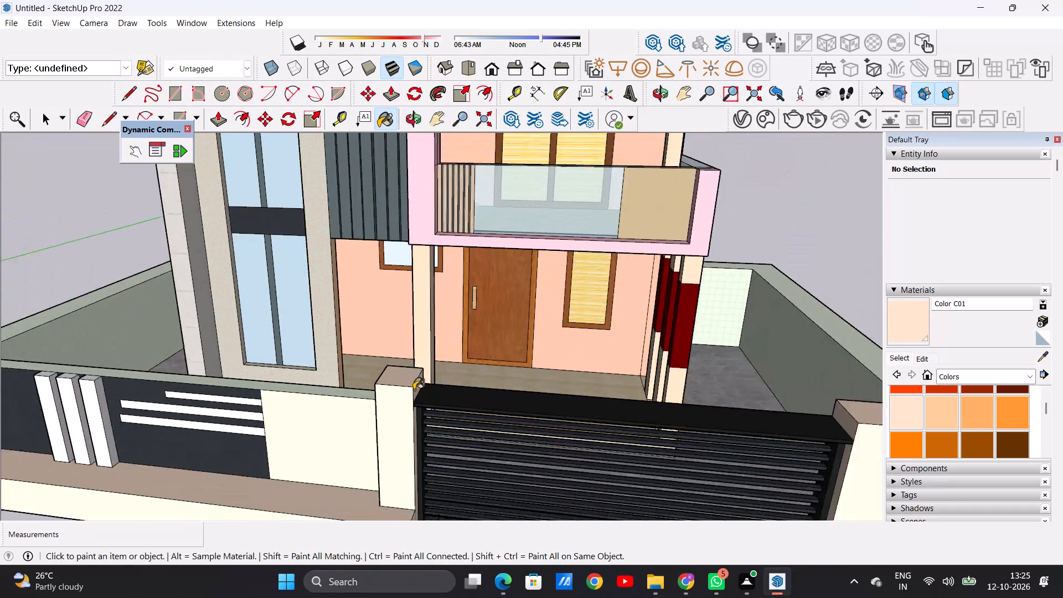
scroll(414, 390, "down", 8)
scroll(713, 398, "up", 8)
middle_click_drag(524, 465, 702, 419)
scroll(648, 357, "up", 4)
scroll(648, 357, "down", 1)
scroll(648, 357, "up", 6)
left_click(661, 336)
left_click_drag(742, 338, 734, 339)
left_click(674, 407)
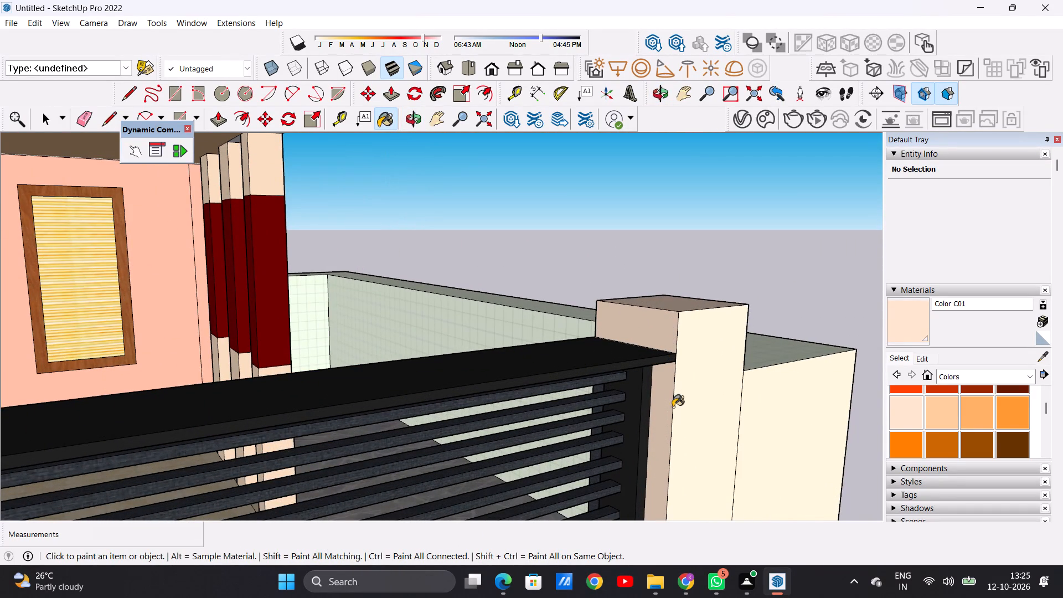
key("space")
Inspect the gate, both gate pillars, the porch and the whole house front from several sides.
scroll(561, 422, "down", 20)
scroll(561, 422, "down", 3)
middle_click_drag(570, 391, 460, 394)
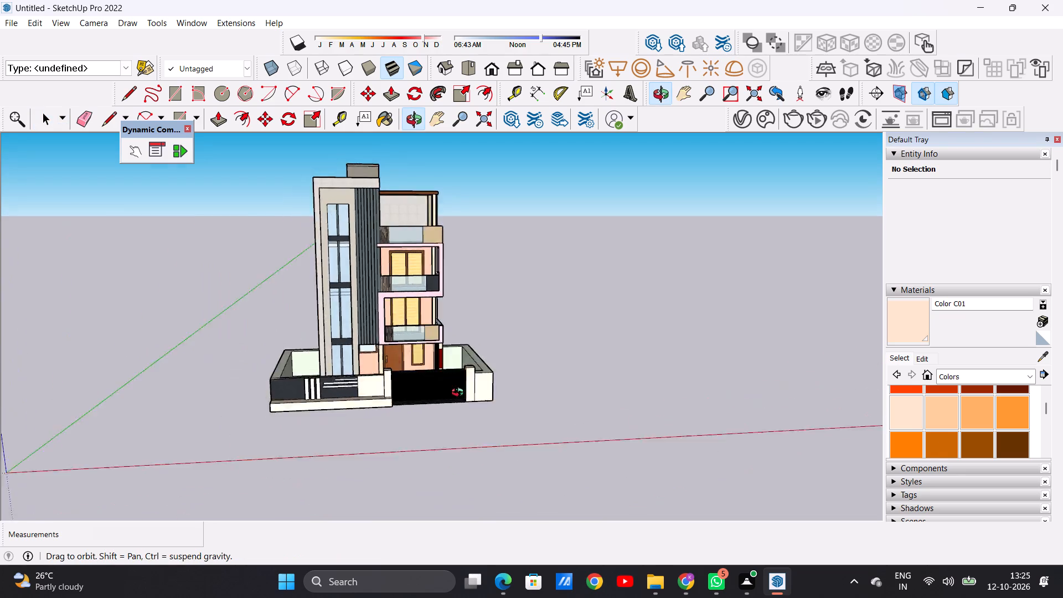
middle_click_drag(460, 394, 447, 366)
scroll(424, 445, "down", 5)
scroll(405, 305, "up", 6)
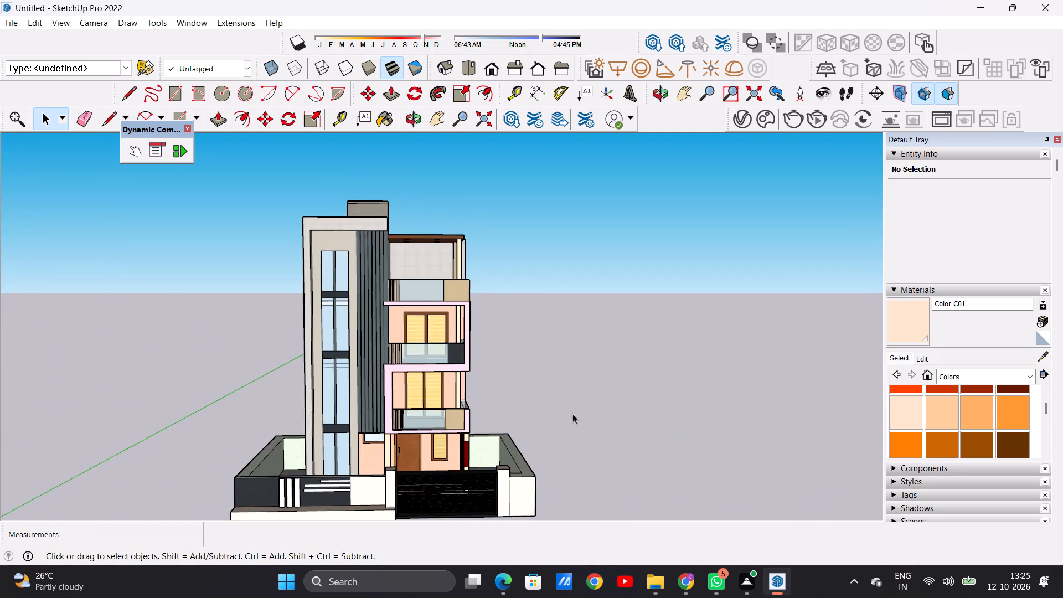
middle_click_drag(564, 422, 266, 527)
middle_click_drag(442, 460, 224, 429)
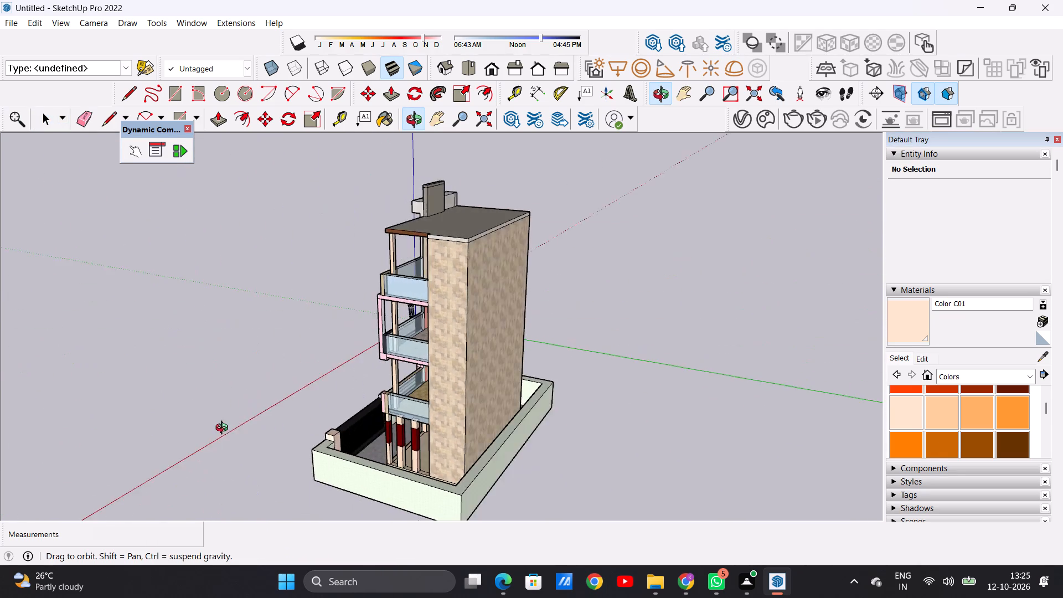
middle_click_drag(224, 429, 312, 436)
scroll(398, 418, "up", 15)
middle_click_drag(308, 439, 424, 435)
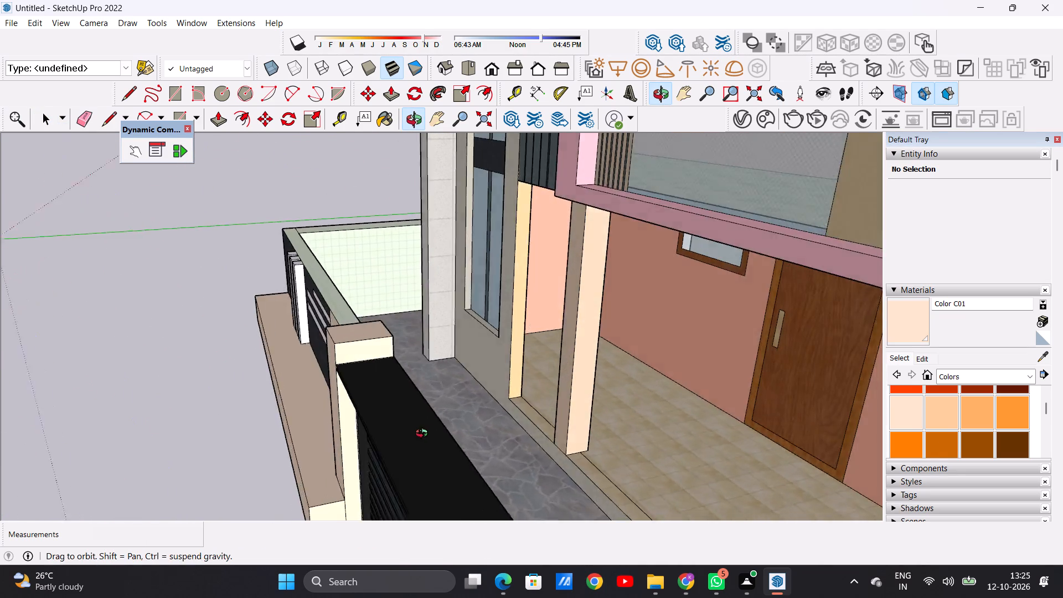
middle_click_drag(424, 435, 469, 422)
scroll(469, 422, "up", 1)
scroll(498, 440, "down", 20)
scroll(498, 440, "down", 3)
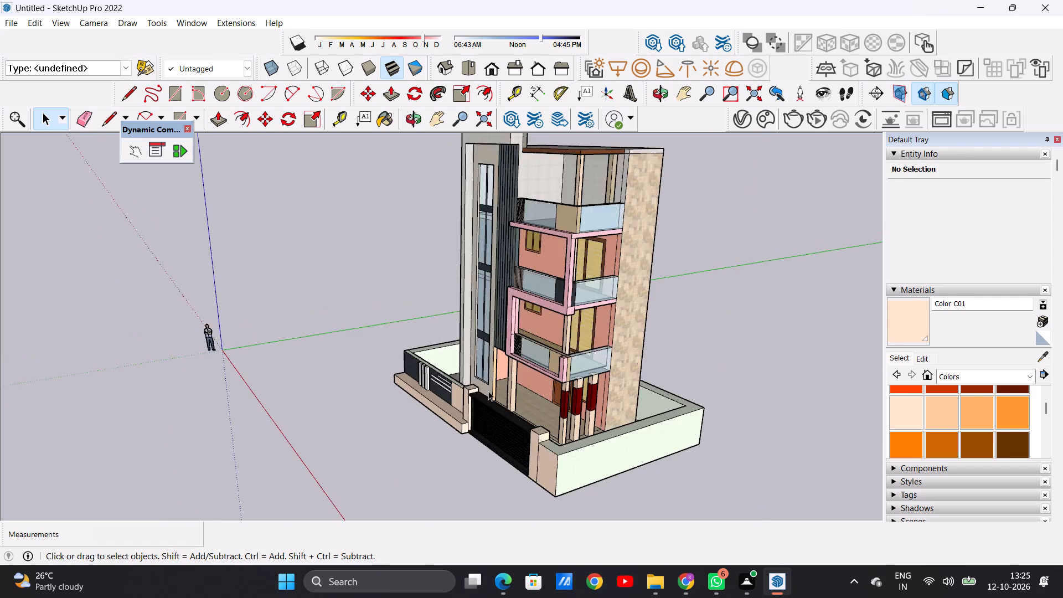
scroll(488, 391, "down", 3)
middle_click_drag(444, 422, 620, 387)
scroll(482, 378, "up", 7)
middle_click_drag(533, 385, 581, 382)
scroll(543, 409, "down", 7)
scroll(548, 323, "up", 1)
scroll(548, 307, "down", 1)
scroll(550, 297, "up", 5)
middle_click_drag(607, 347, 180, 375)
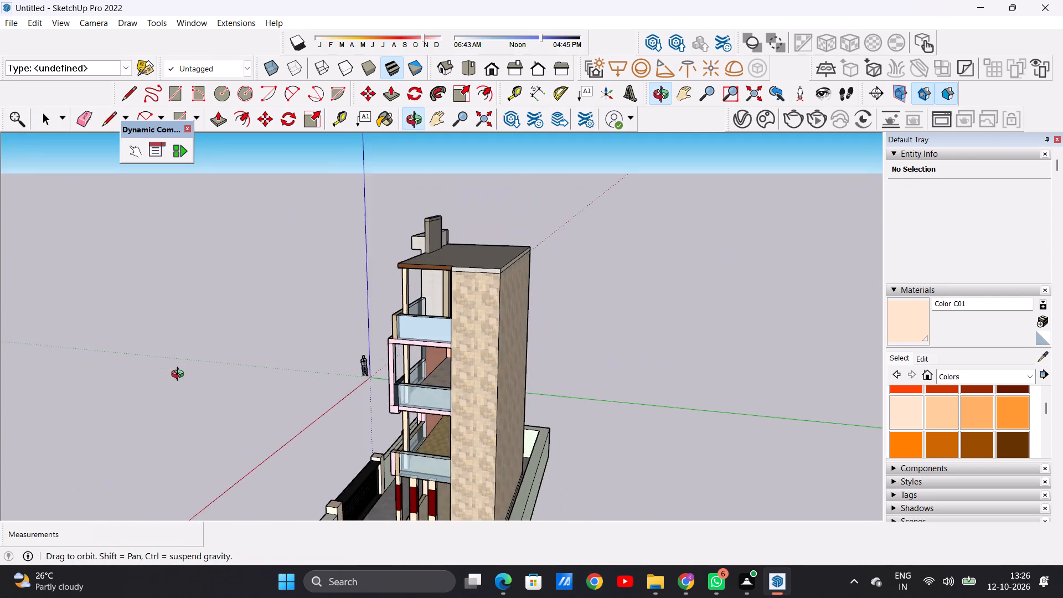
middle_click_drag(180, 375, 660, 353)
scroll(503, 377, "down", 4)
scroll(561, 451, "up", 5)
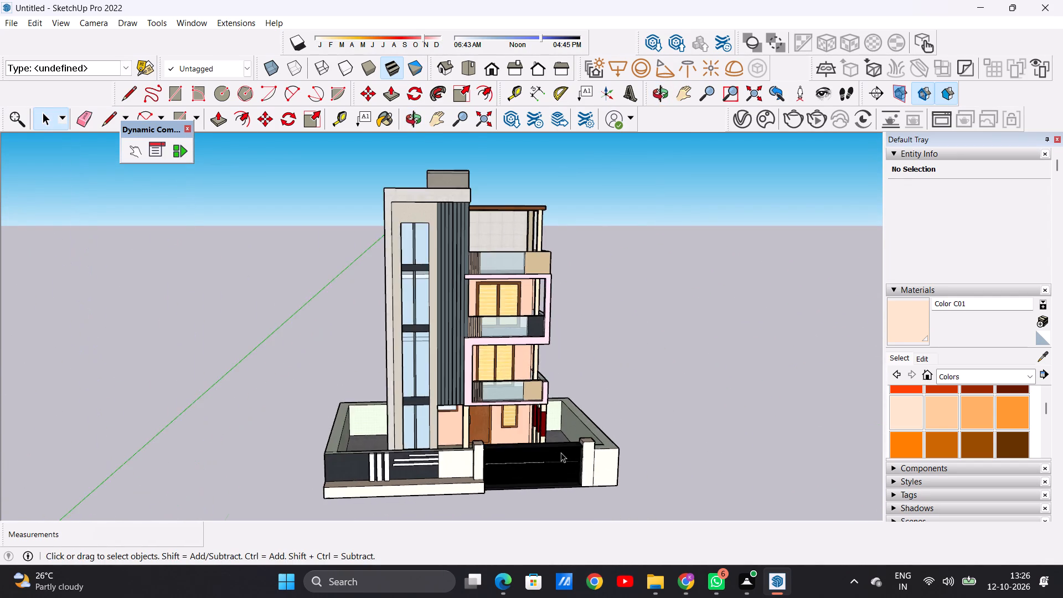
middle_click_drag(561, 463, 509, 403)
scroll(540, 456, "up", 5)
scroll(540, 456, "down", 4)
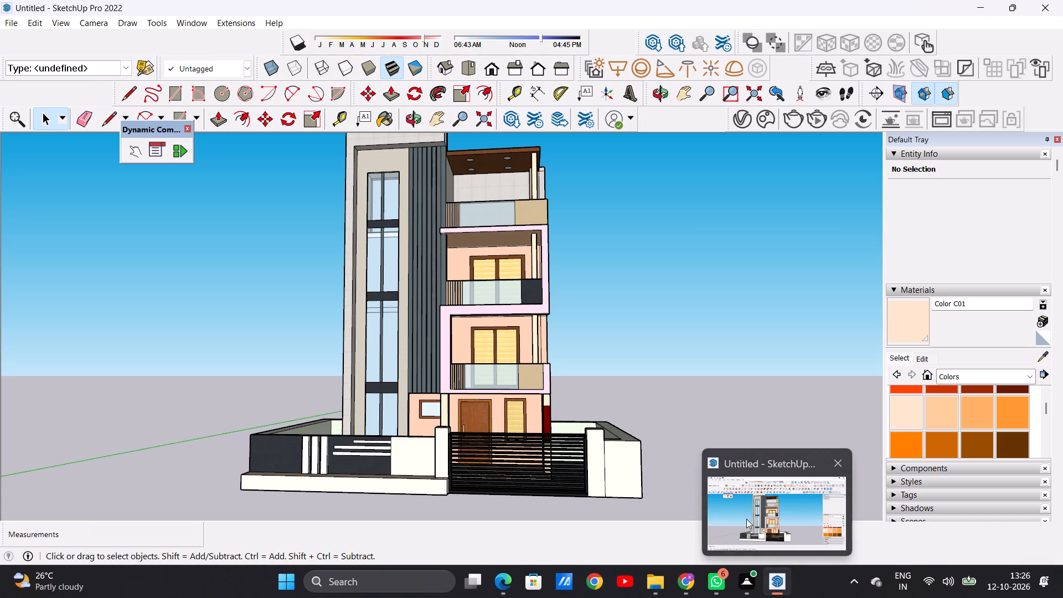
Examine the stone-clad side walls, the roof slab and the rooftop block for unpainted surfaces.
left_click(743, 512)
scroll(533, 391, "up", 6)
middle_click_drag(692, 390, 218, 466)
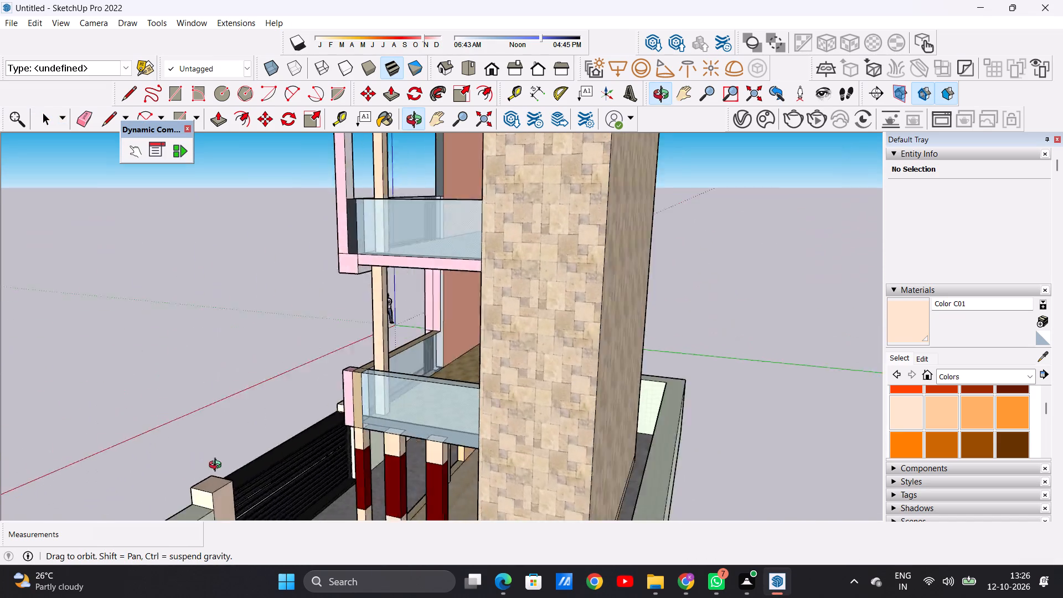
middle_click_drag(218, 466, 146, 488)
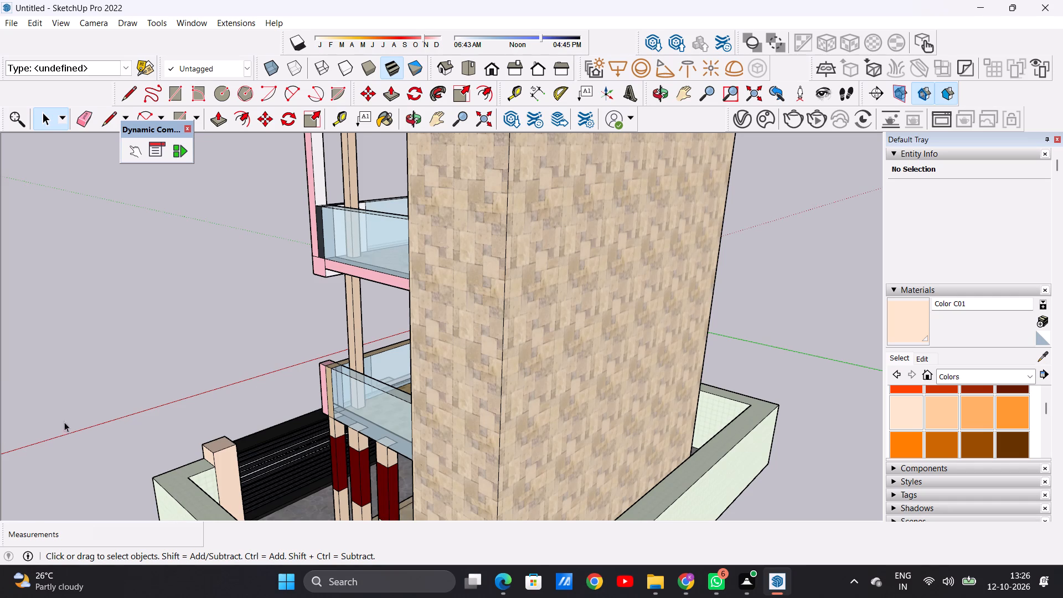
scroll(443, 350, "down", 18)
middle_click_drag(425, 318, 594, 308)
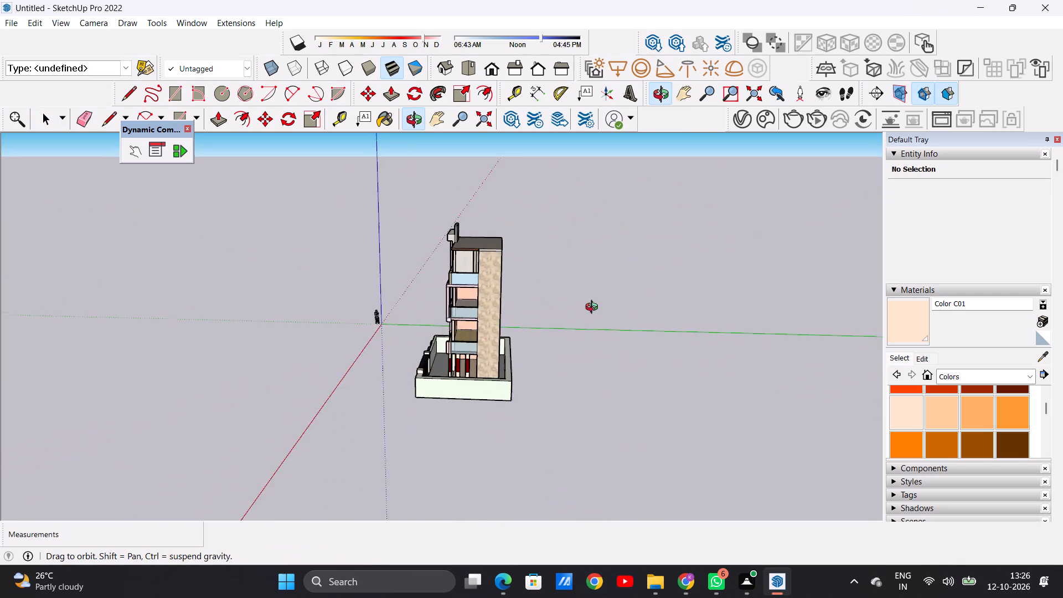
middle_click_drag(594, 308, 389, 341)
scroll(499, 240, "up", 1)
scroll(499, 240, "down", 1)
scroll(499, 240, "up", 12)
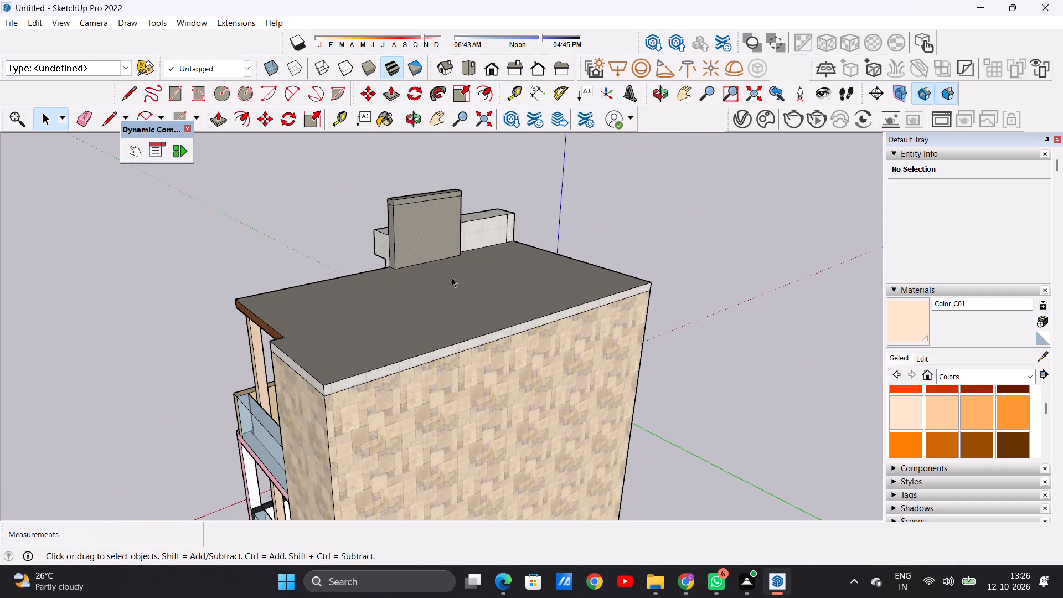
scroll(453, 277, "down", 12)
middle_click_drag(321, 316, 606, 325)
middle_click_drag(354, 389, 574, 362)
scroll(481, 290, "up", 1)
scroll(481, 290, "down", 1)
scroll(481, 290, "up", 4)
middle_click_drag(525, 307, 502, 290)
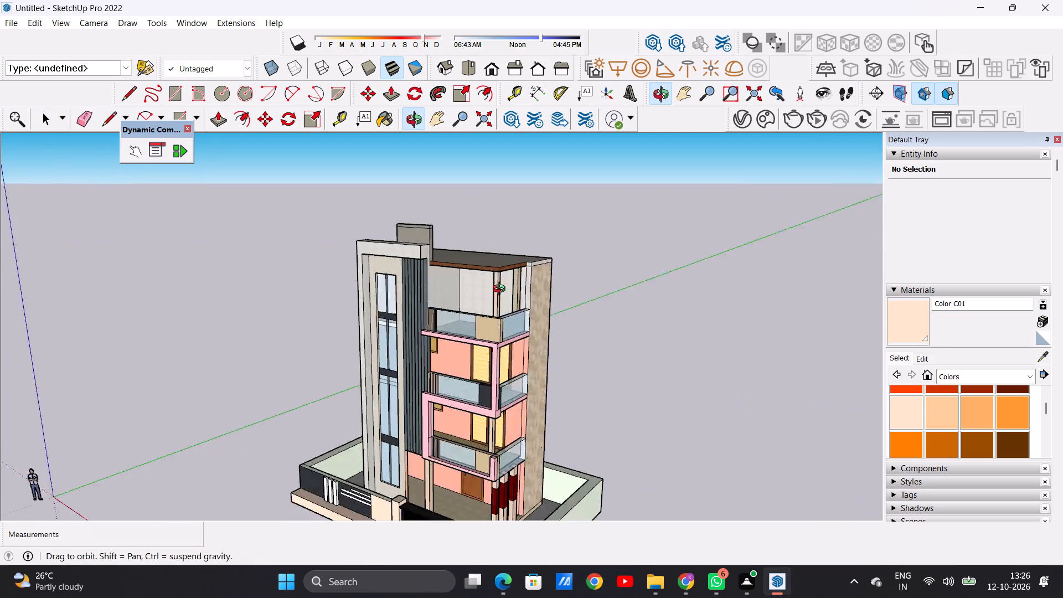
middle_click_drag(502, 290, 572, 290)
scroll(496, 313, "down", 6)
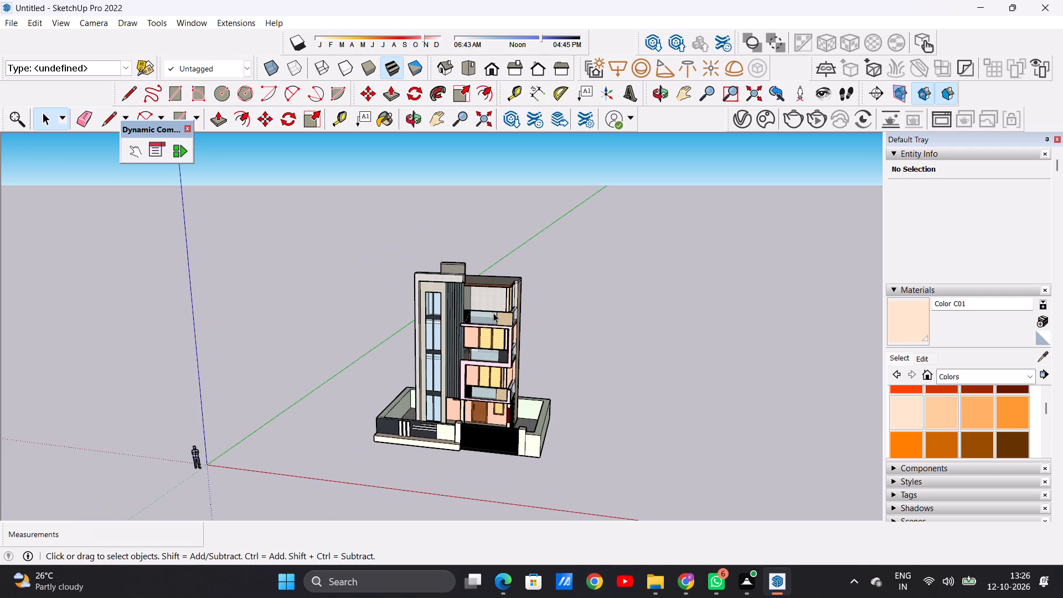
Inspect the complete house and compound from the front, the balcony side and the rear, using the standard front view.
scroll(489, 327, "up", 14)
middle_click_drag(577, 319, 482, 310)
scroll(504, 307, "down", 13)
middle_click_drag(443, 335, 668, 322)
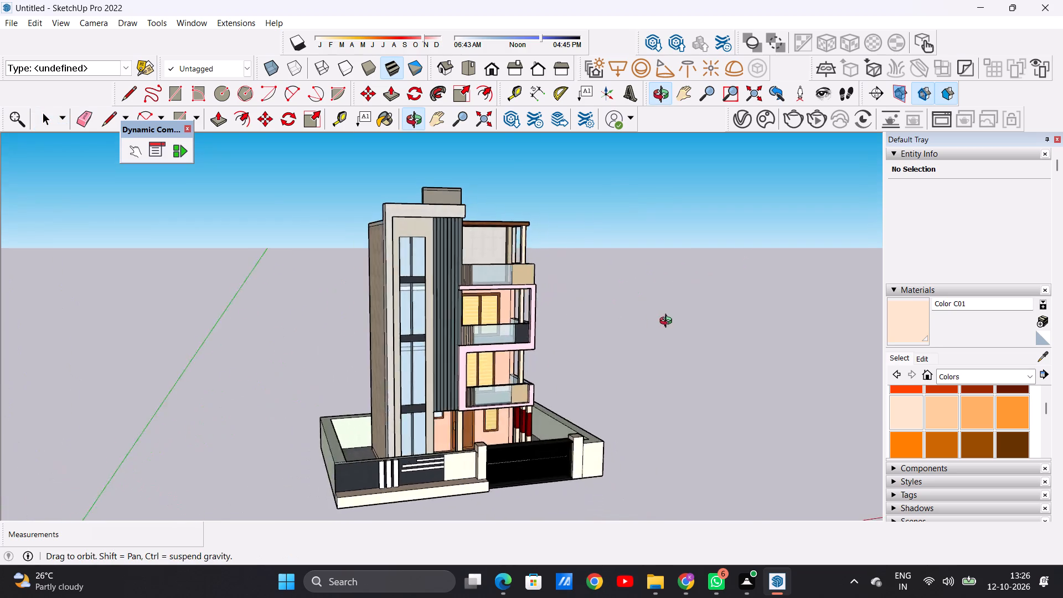
middle_click_drag(668, 322, 279, 343)
scroll(443, 417, "up", 17)
scroll(502, 333, "down", 16)
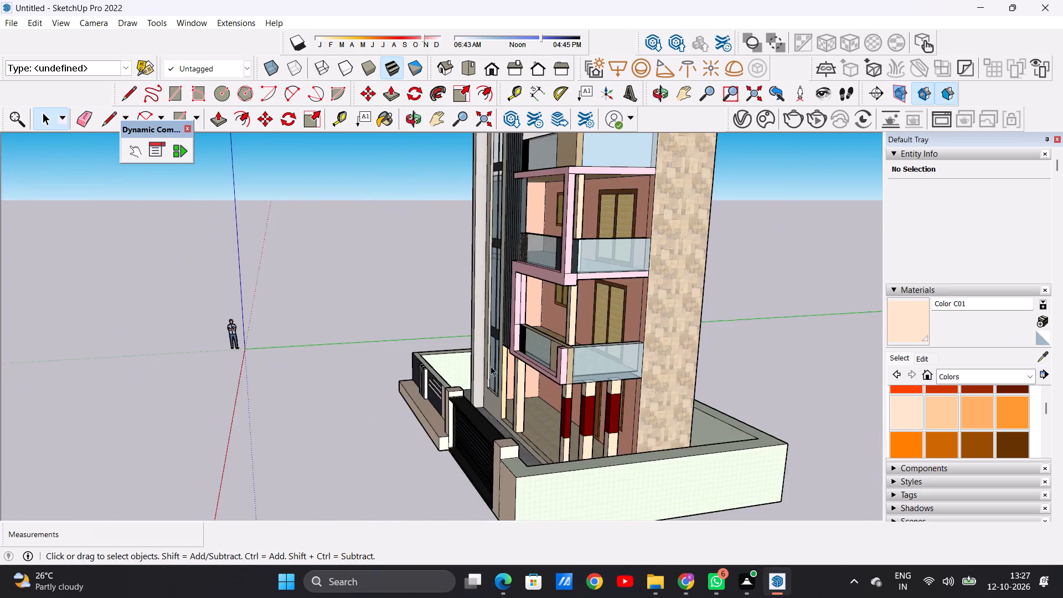
middle_click_drag(491, 367, 481, 368)
scroll(544, 379, "up", 15)
middle_click_drag(553, 404, 585, 355)
scroll(508, 411, "down", 20)
scroll(508, 411, "down", 15)
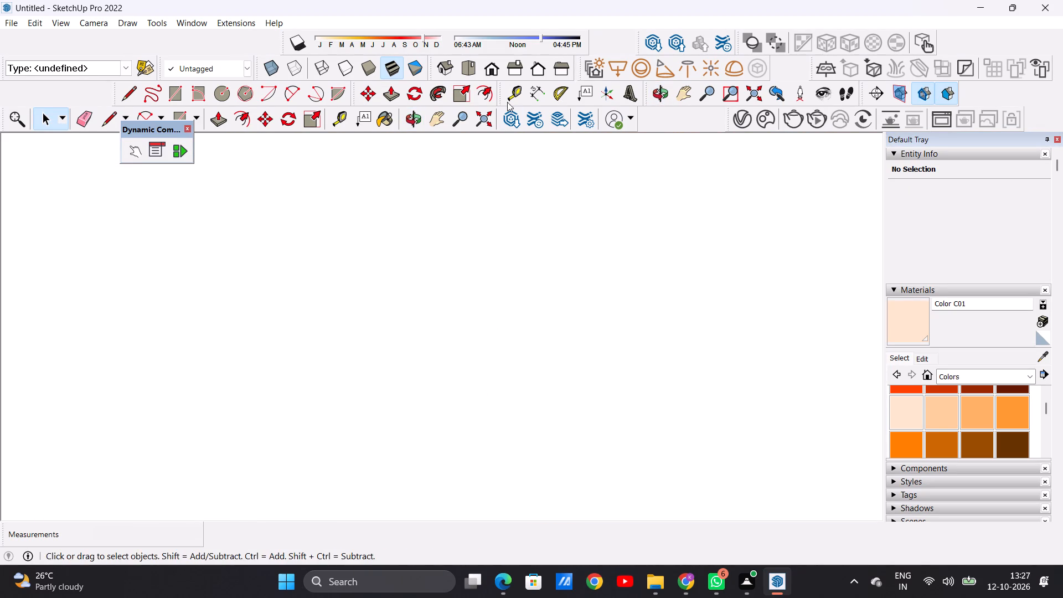
left_click(485, 65)
scroll(497, 362, "down", 16)
middle_click_drag(606, 310, 472, 334)
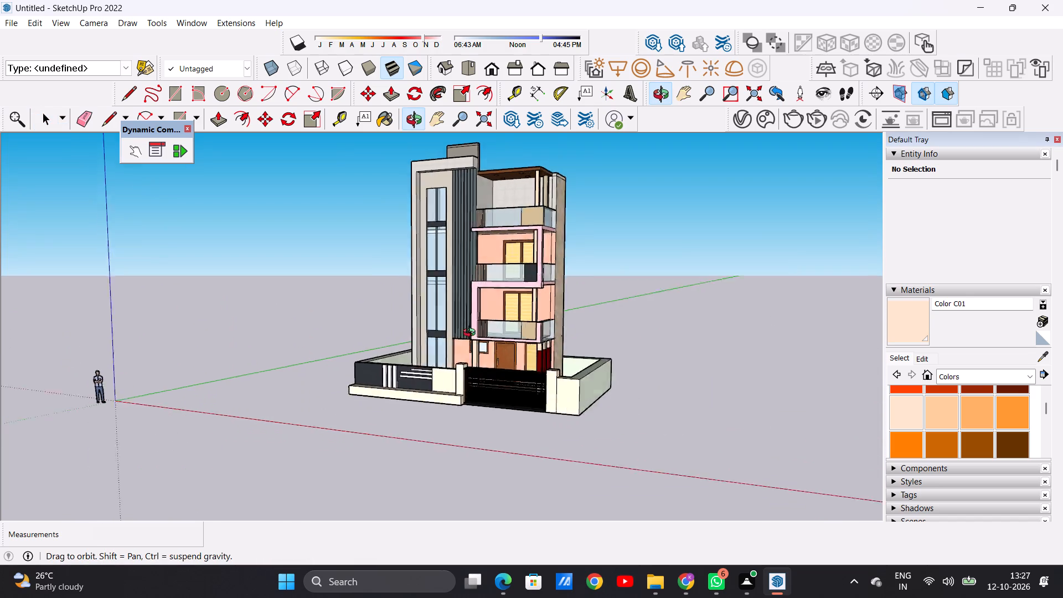
middle_click_drag(472, 334, 755, 395)
middle_click_drag(487, 398, 822, 350)
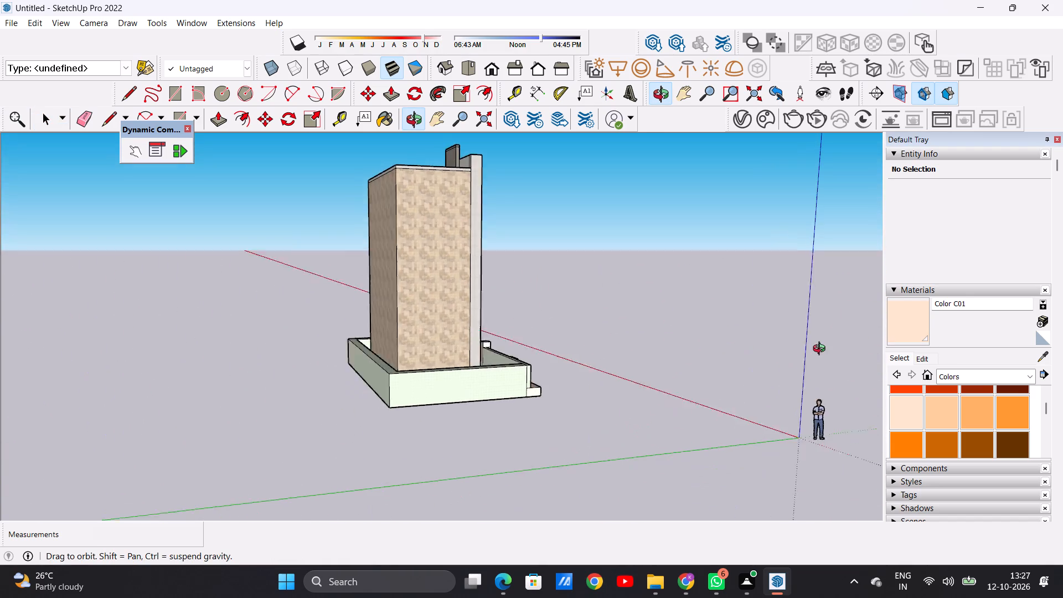
middle_click_drag(822, 350, 303, 424)
Examine the front compound wall up close, including its white decorative bars, base ledge and gate.
scroll(393, 385, "up", 14)
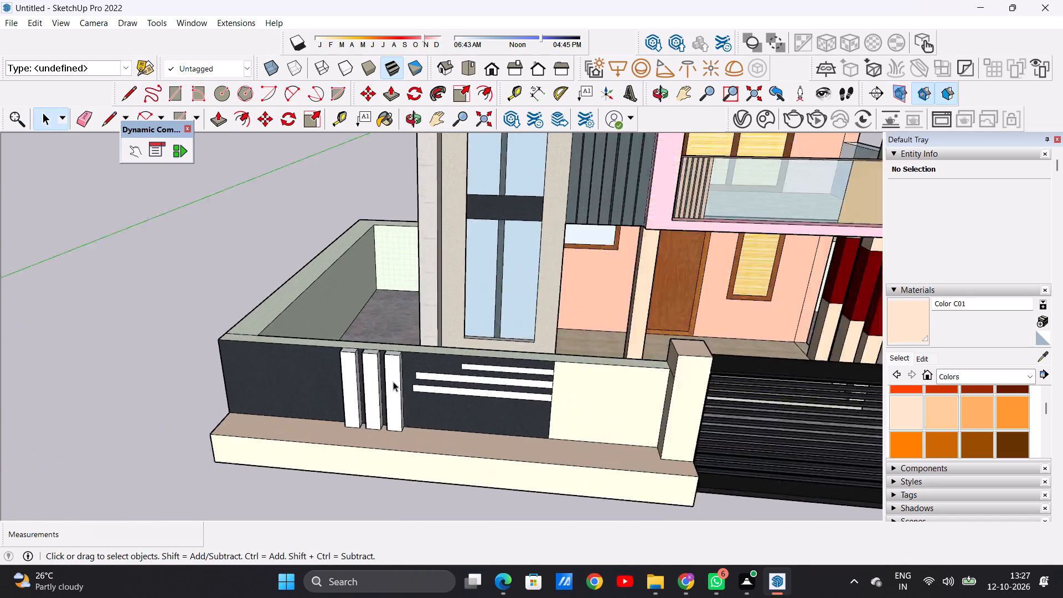
scroll(393, 382, "up", 3)
middle_click_drag(385, 354, 728, 307)
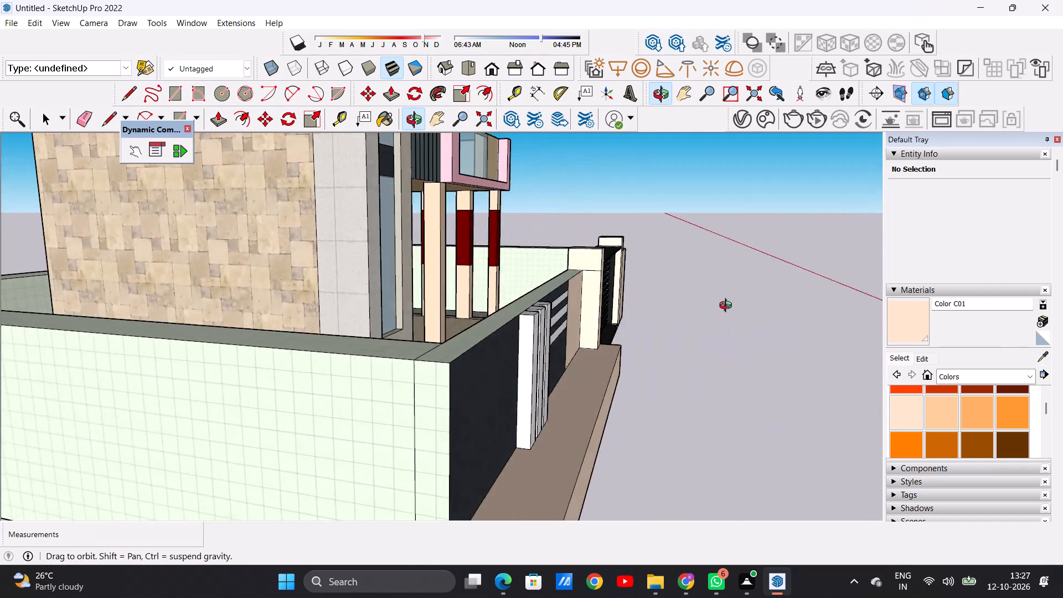
middle_click_drag(728, 307, 363, 379)
scroll(344, 348, "down", 12)
scroll(575, 274, "up", 4)
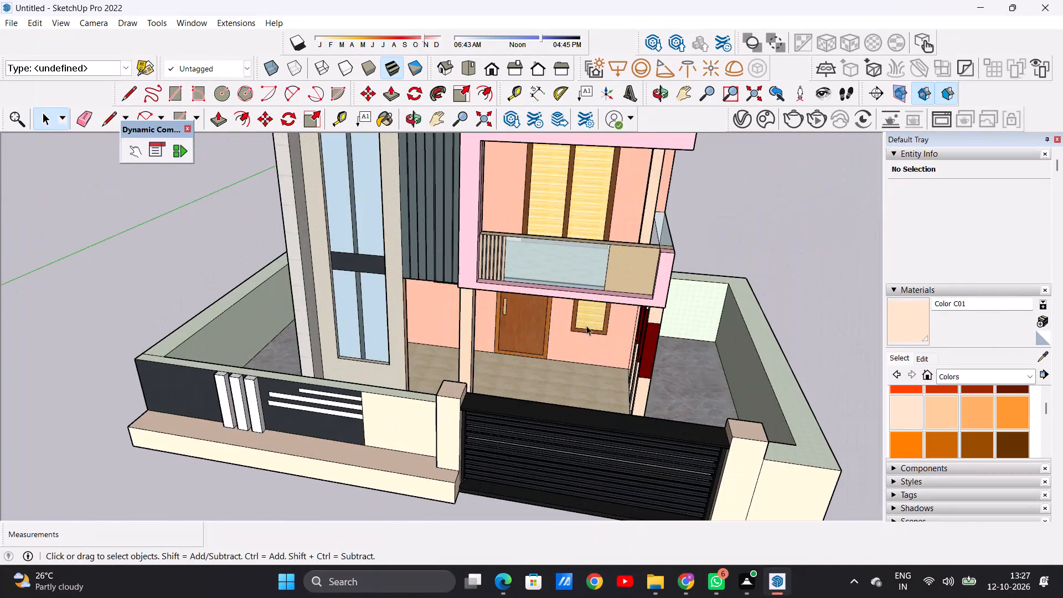
middle_click_drag(587, 328, 588, 311)
scroll(588, 311, "up", 1)
scroll(512, 422, "down", 8)
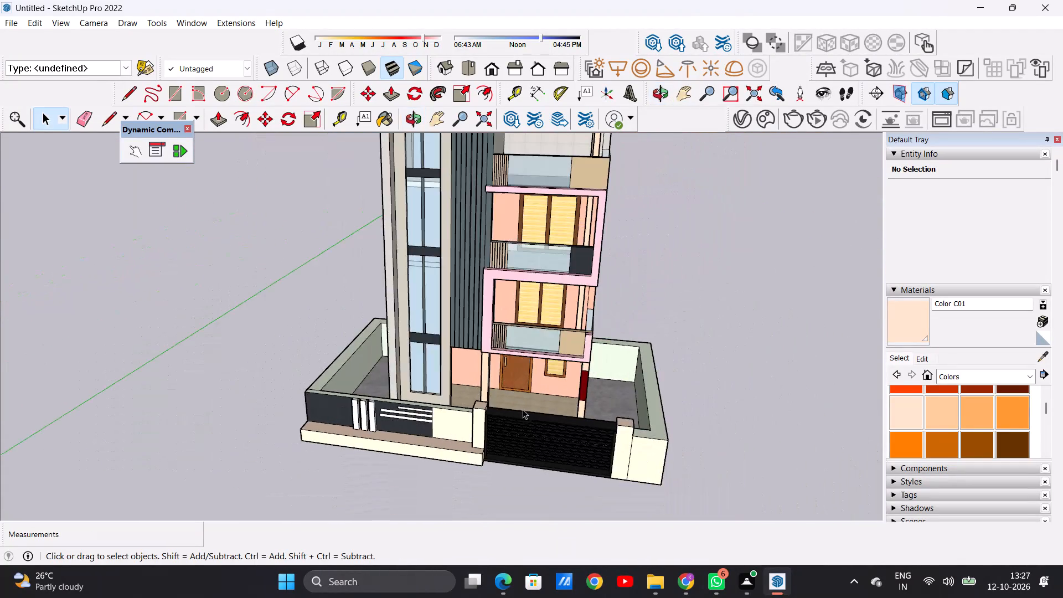
scroll(523, 409, "down", 6)
scroll(554, 260, "up", 1)
scroll(553, 260, "down", 1)
scroll(553, 259, "up", 3)
Examine the upper balconies, the roof slab and the top-floor ceiling with its round lights from above and below.
middle_click_drag(569, 305, 276, 232)
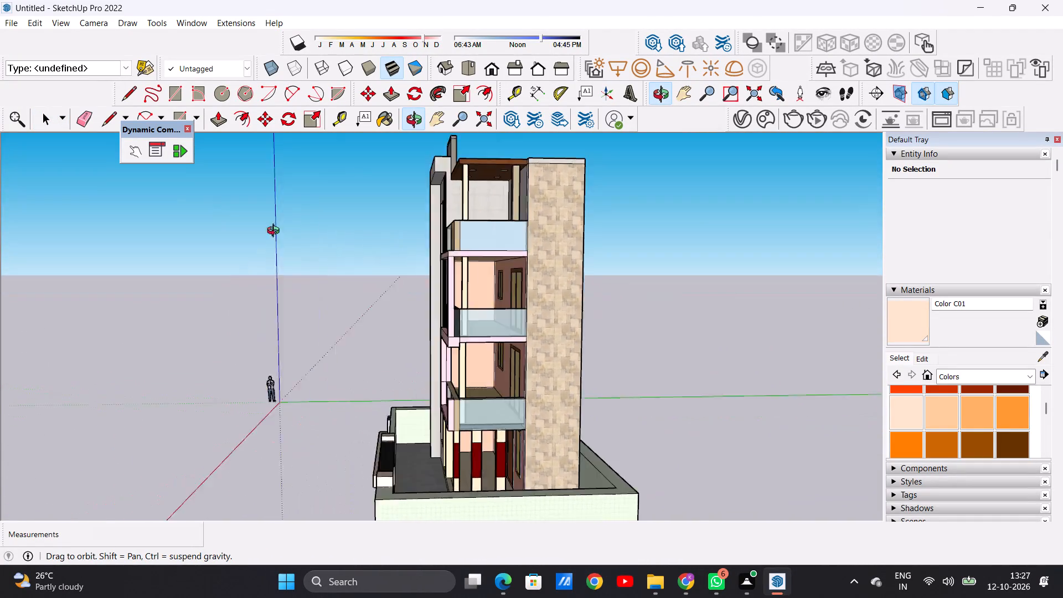
middle_click_drag(276, 232, 709, 229)
scroll(607, 225, "up", 6)
middle_click_drag(581, 246, 300, 264)
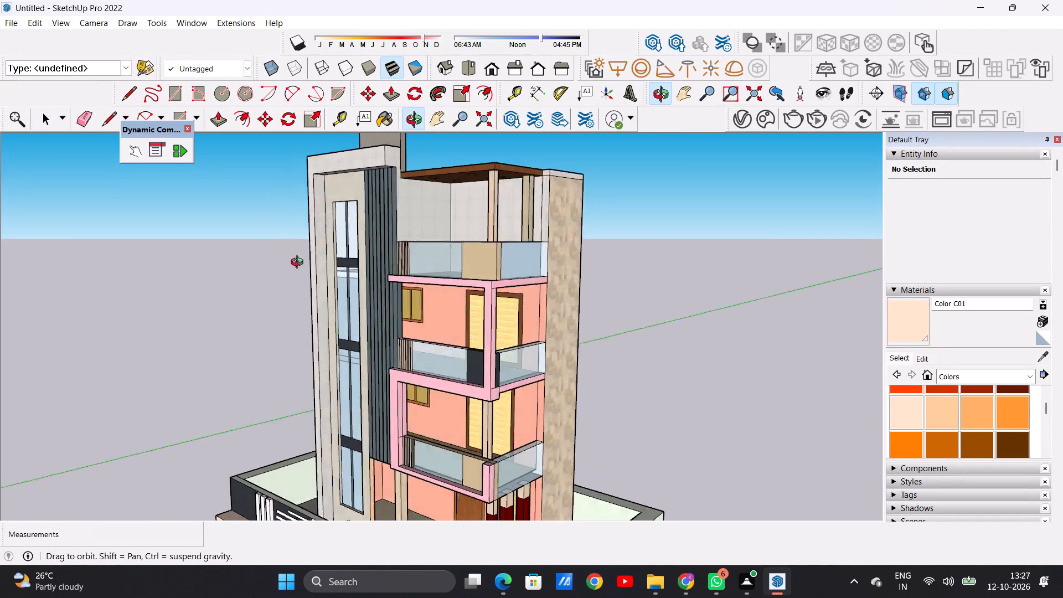
middle_click_drag(300, 264, 302, 333)
scroll(526, 213, "up", 13)
scroll(581, 225, "down", 17)
scroll(579, 209, "up", 7)
scroll(679, 231, "up", 1)
middle_click_drag(679, 231, 218, 290)
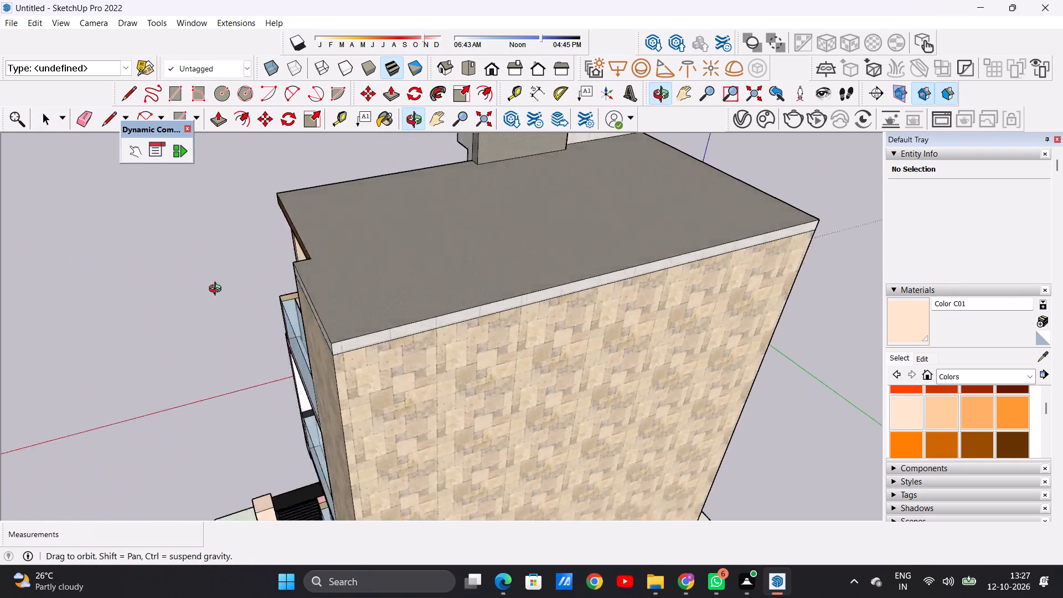
middle_click_drag(218, 290, 741, 224)
scroll(494, 250, "down", 9)
middle_click_drag(442, 372, 498, 313)
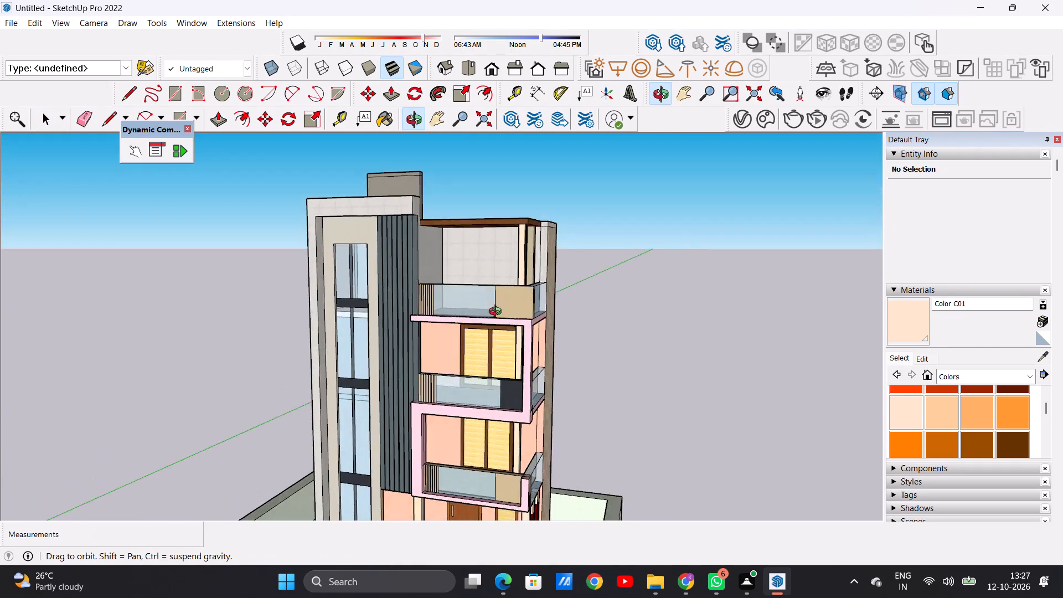
middle_click_drag(498, 313, 553, 279)
scroll(504, 318, "up", 2)
middle_click_drag(508, 344, 508, 231)
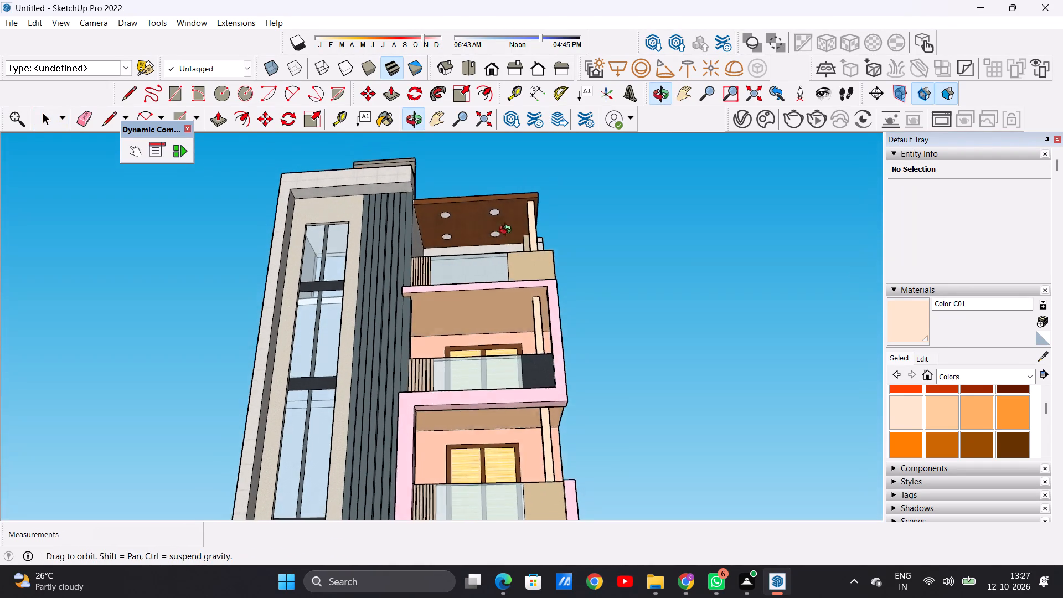
middle_click_drag(508, 231, 506, 228)
scroll(457, 357, "down", 11)
middle_click_drag(461, 372, 452, 478)
scroll(385, 302, "up", 2)
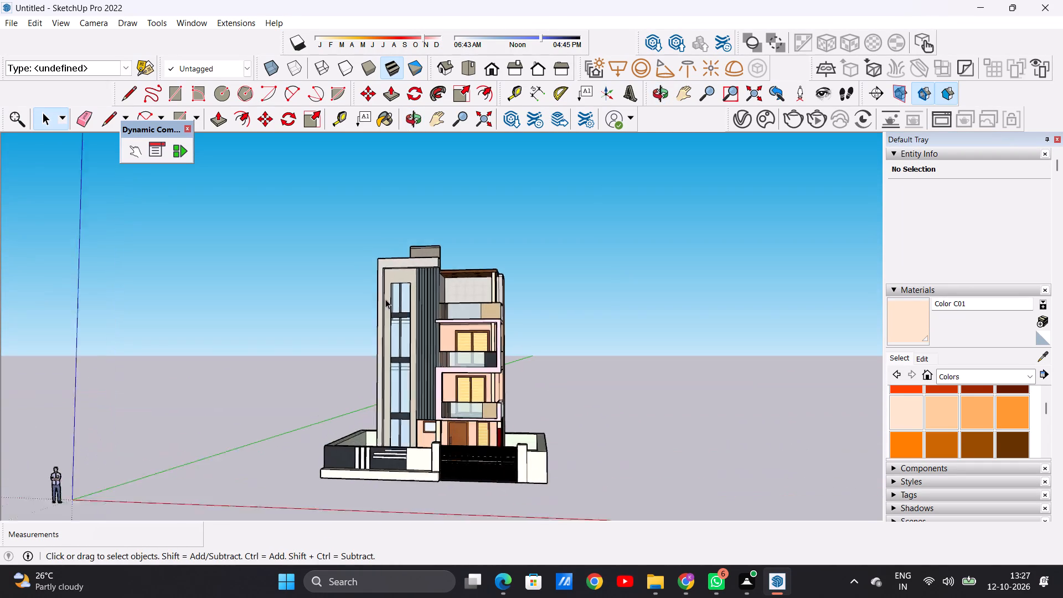
Examine the tall window strip, its surrounding frame and the dark vertical cladding up close.
scroll(385, 299, "down", 1)
scroll(385, 299, "up", 7)
scroll(404, 303, "down", 2)
scroll(404, 303, "up", 6)
middle_click_drag(466, 306, 282, 342)
scroll(370, 304, "up", 13)
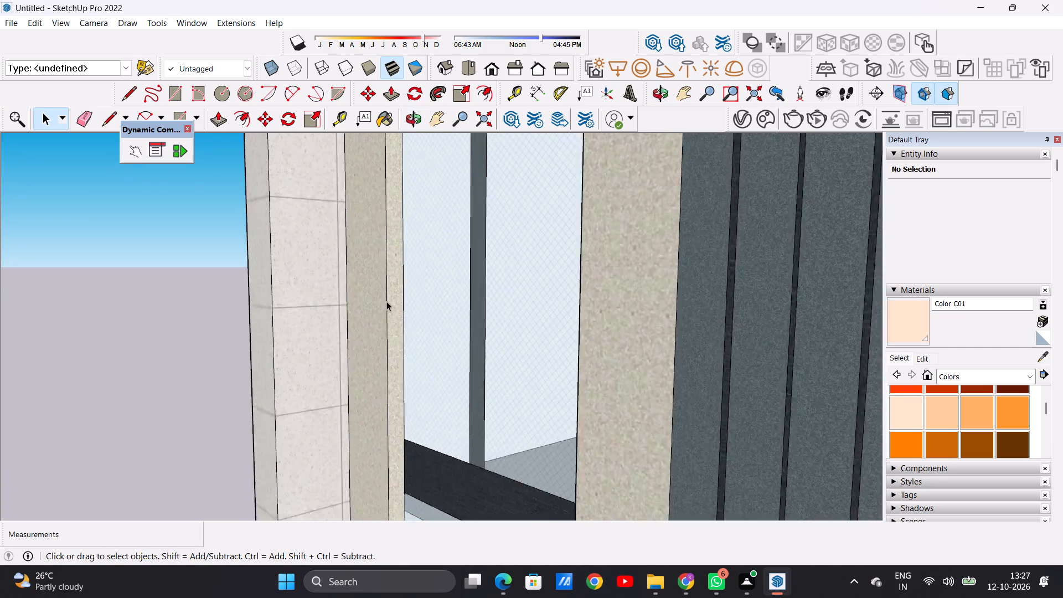
scroll(386, 301, "up", 3)
scroll(404, 291, "down", 13)
middle_click_drag(457, 327, 815, 316)
scroll(427, 338, "up", 5)
scroll(385, 326, "down", 4)
scroll(385, 326, "up", 1)
scroll(385, 326, "down", 5)
middle_click_drag(424, 322, 322, 195)
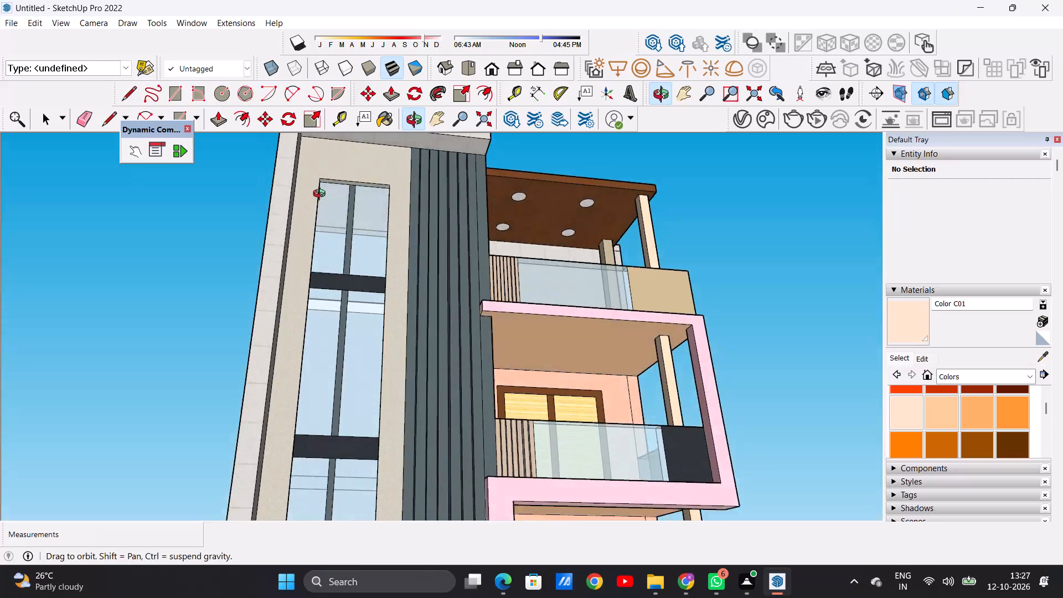
middle_click_drag(322, 195, 281, 330)
scroll(290, 330, "down", 15)
scroll(453, 400, "up", 8)
middle_click_drag(437, 310, 418, 365)
scroll(417, 365, "up", 1)
scroll(416, 319, "down", 6)
scroll(457, 404, "up", 7)
scroll(448, 358, "down", 2)
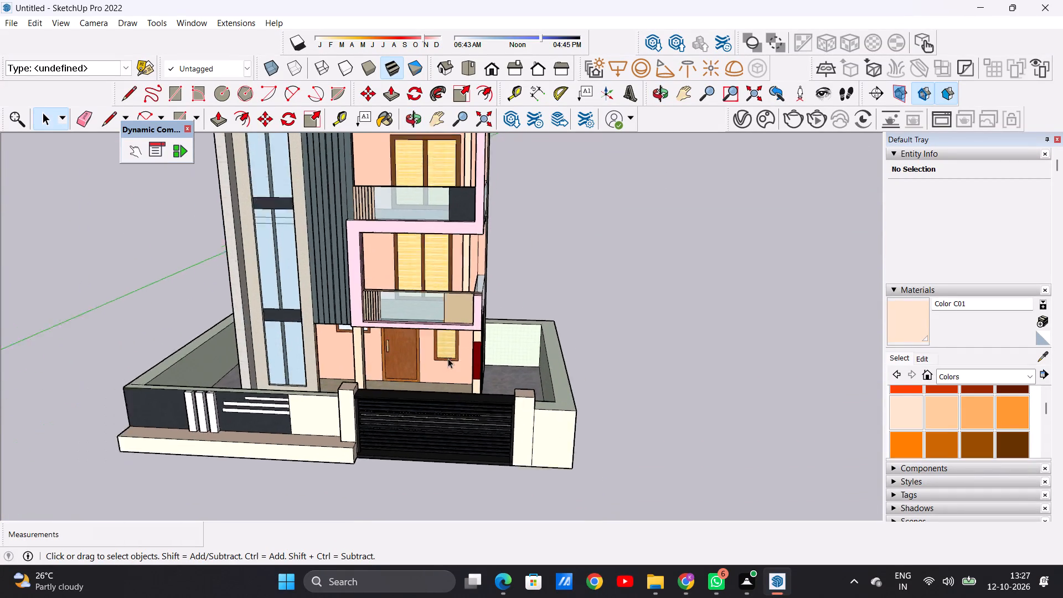
Inspect the front facade, lower balcony, porch and paved compound once more from several angles and distances.
scroll(448, 358, "down", 10)
scroll(426, 336, "up", 10)
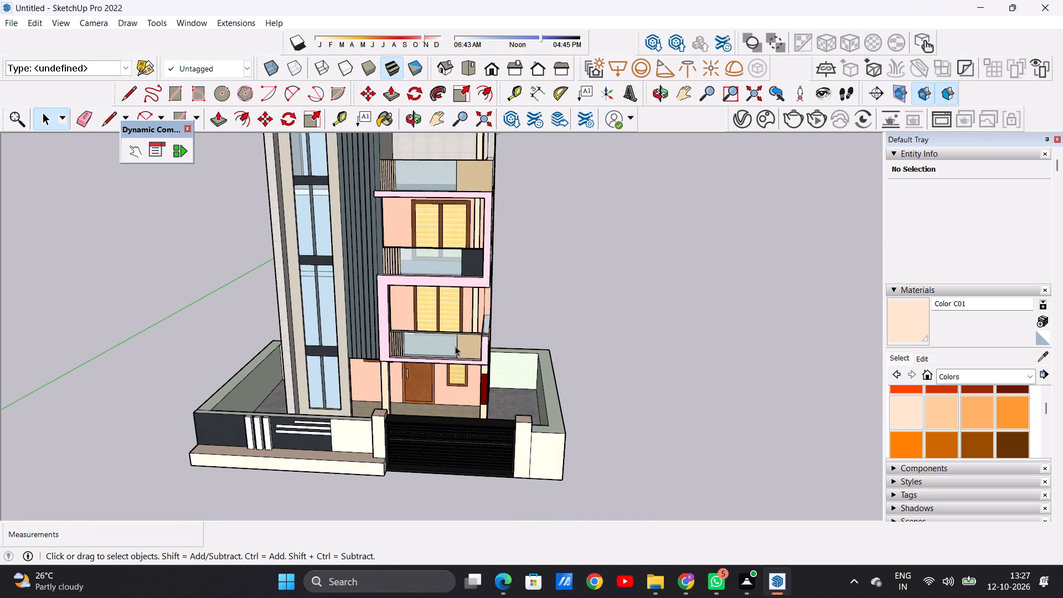
scroll(450, 338, "down", 11)
scroll(524, 312, "up", 1)
middle_click_drag(524, 312, 223, 303)
scroll(407, 339, "up", 18)
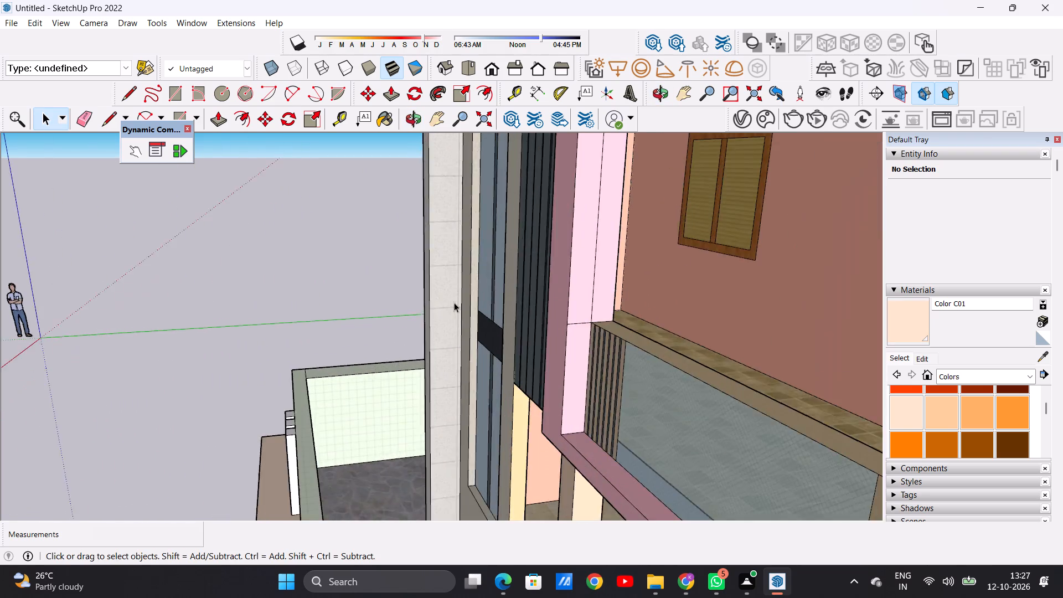
scroll(434, 301, "down", 9)
middle_click_drag(394, 337, 815, 372)
scroll(311, 383, "up", 8)
middle_click_drag(300, 390, 388, 372)
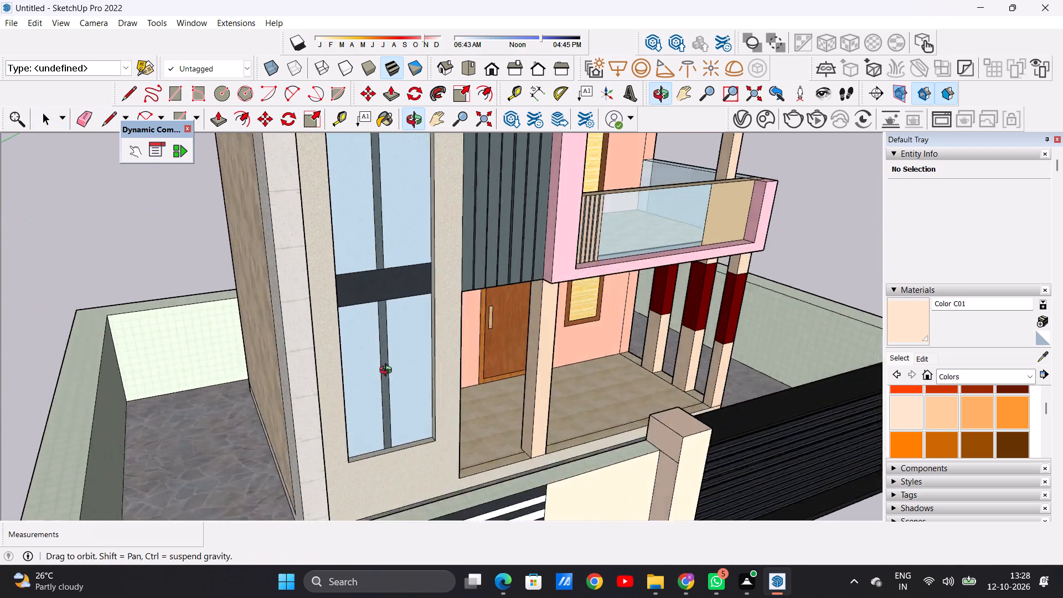
middle_click_drag(388, 372, 183, 383)
scroll(236, 367, "down", 12)
scroll(297, 431, "up", 2)
scroll(296, 431, "down", 1)
scroll(296, 431, "up", 3)
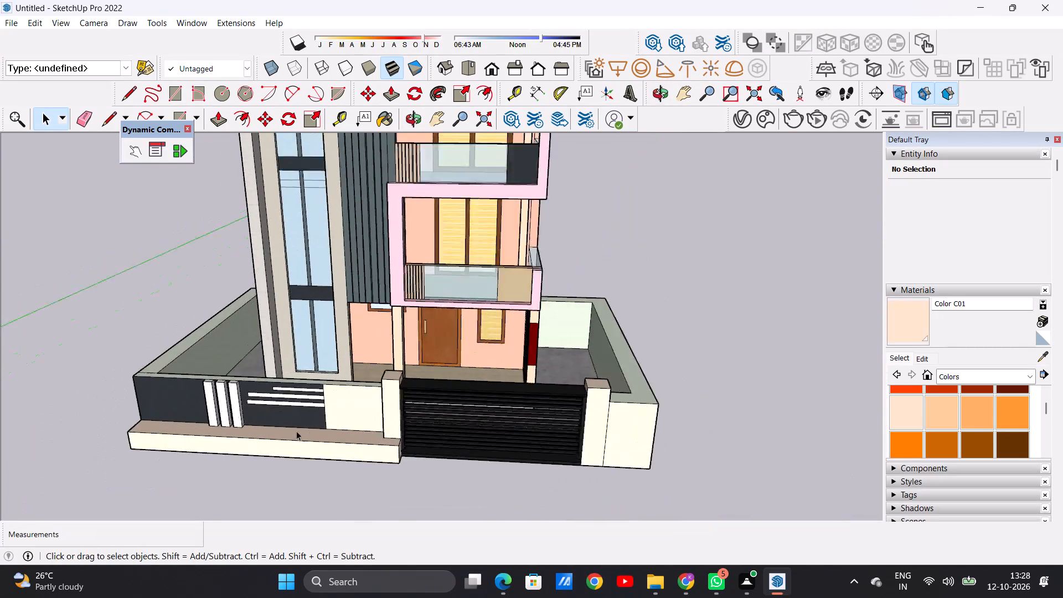
scroll(296, 431, "up", 2)
middle_click_drag(317, 422, 324, 359)
scroll(327, 374, "down", 17)
scroll(368, 270, "up", 4)
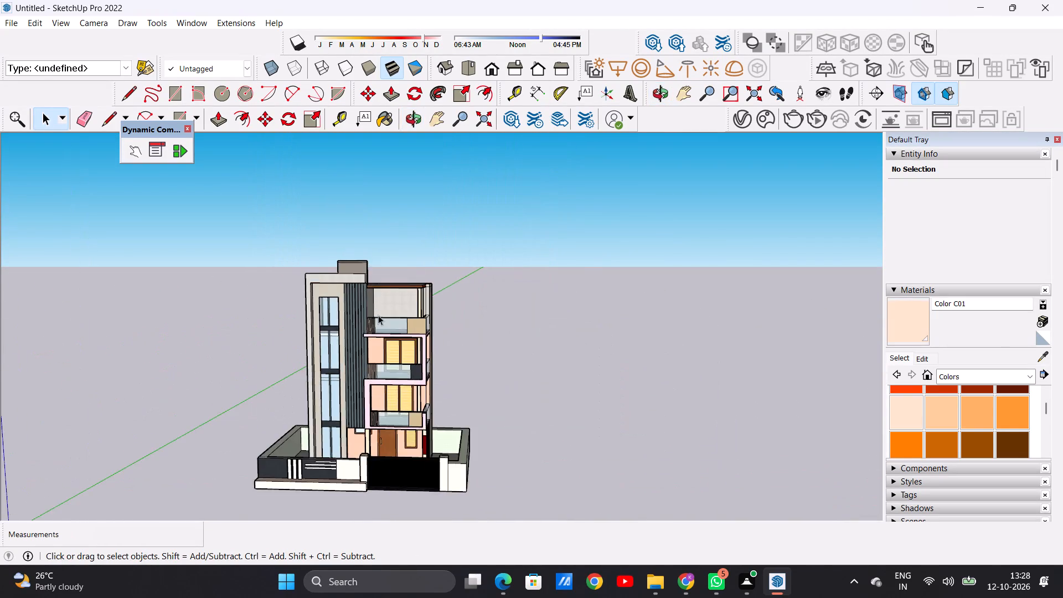
middle_click_drag(378, 315, 411, 379)
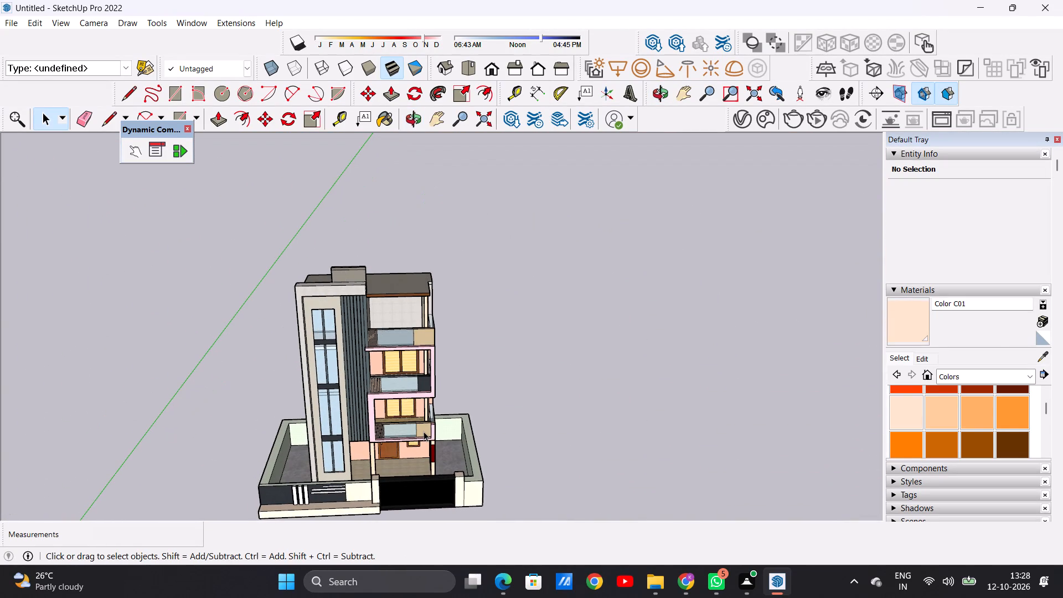
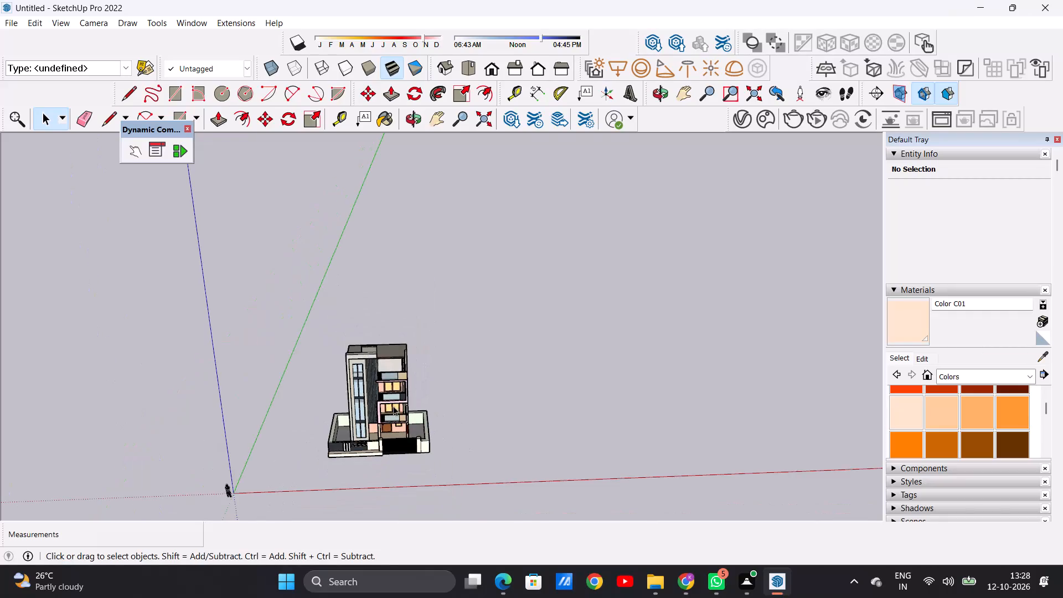
Inspect the house from the front and both front corners, including the middle balcony's pink frame, and the stone-clad side wall.
scroll(395, 408, "up", 1)
scroll(395, 408, "down", 1)
scroll(394, 409, "up", 5)
middle_click_drag(391, 443, 399, 385)
scroll(396, 395, "up", 8)
scroll(396, 395, "down", 6)
middle_click_drag(481, 398, 290, 413)
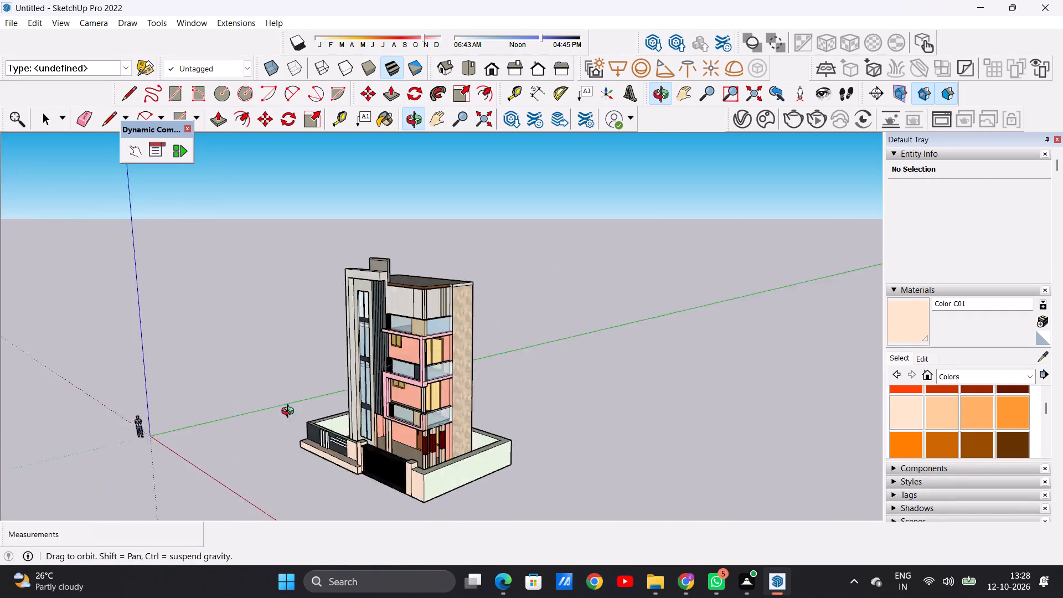
middle_click_drag(290, 413, 443, 412)
scroll(439, 411, "up", 9)
middle_click_drag(380, 409, 352, 312)
scroll(352, 312, "up", 8)
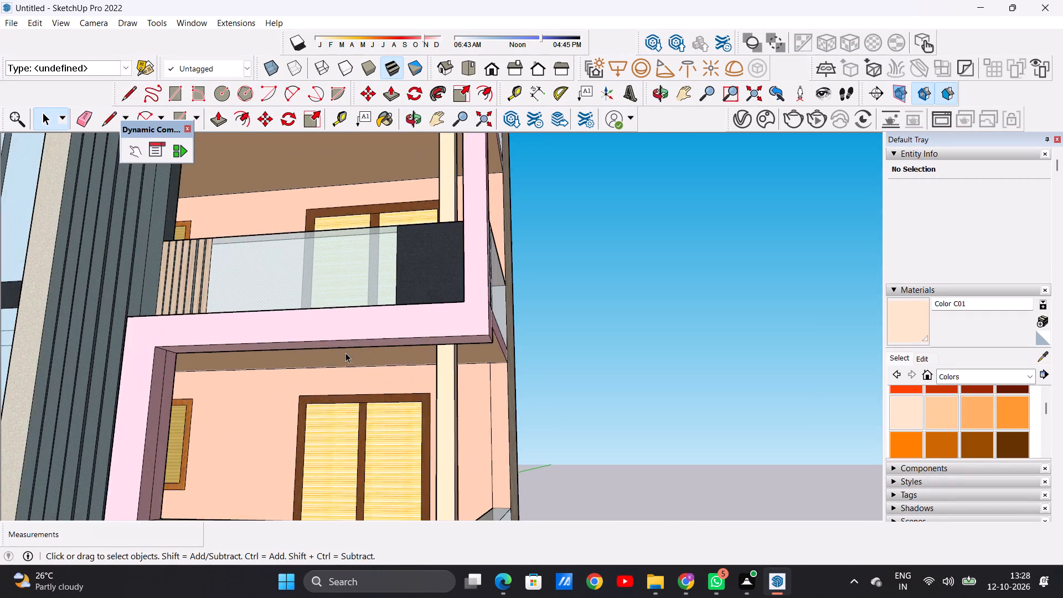
middle_click_drag(360, 445, 414, 496)
scroll(428, 414, "down", 20)
scroll(428, 414, "down", 1)
middle_click_drag(463, 416, 113, 417)
scroll(429, 424, "up", 3)
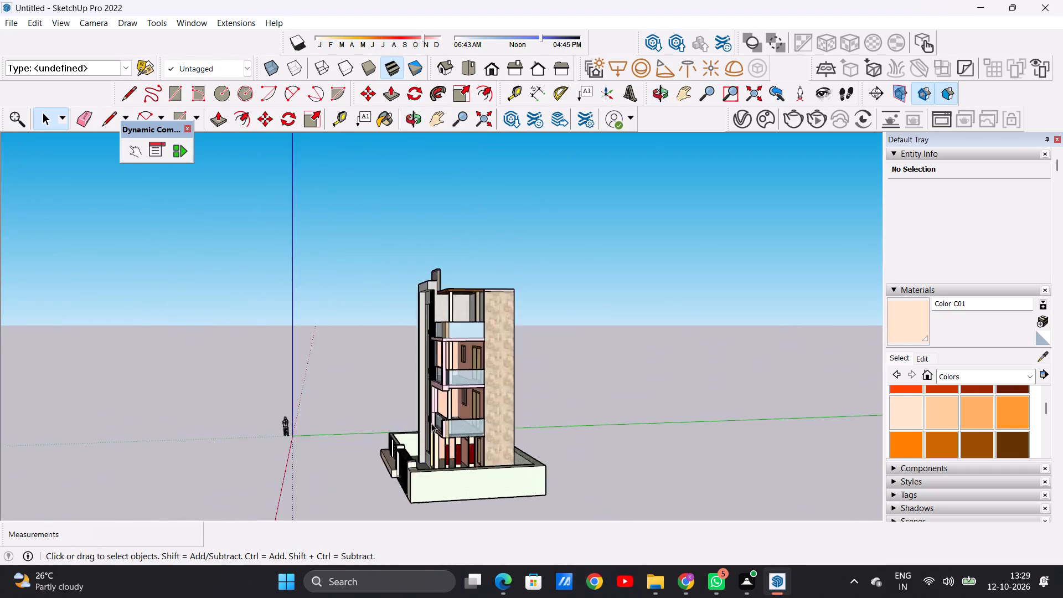
Examine the pink-framed balconies, their glass railings and slab undersides, and the porch with its red columns from several angles.
scroll(431, 423, "up", 11)
middle_click_drag(428, 398, 650, 417)
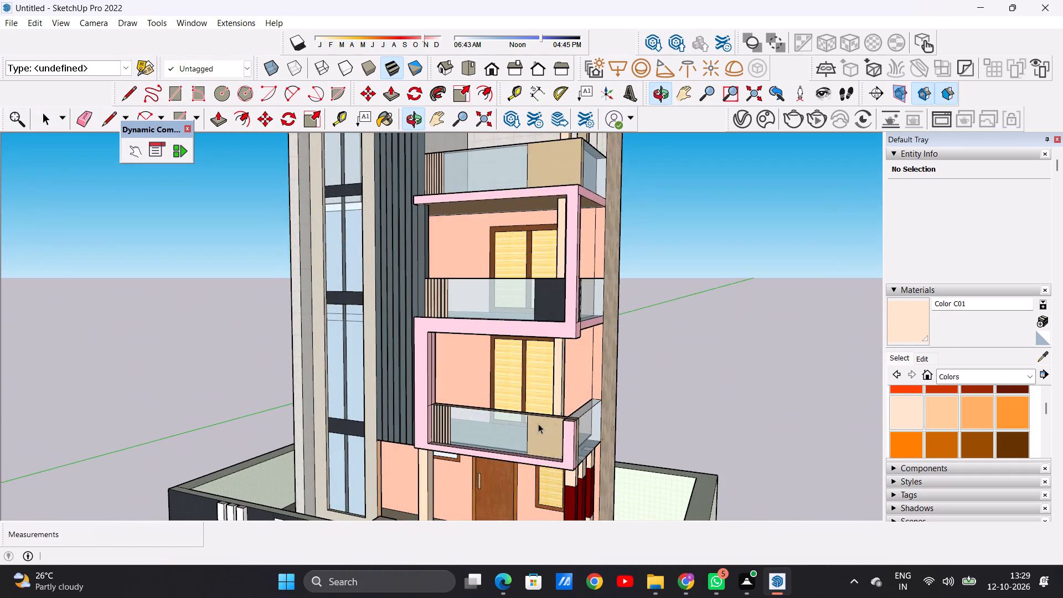
middle_click_drag(461, 424, 563, 301)
scroll(517, 438, "up", 11)
scroll(435, 484, "down", 4)
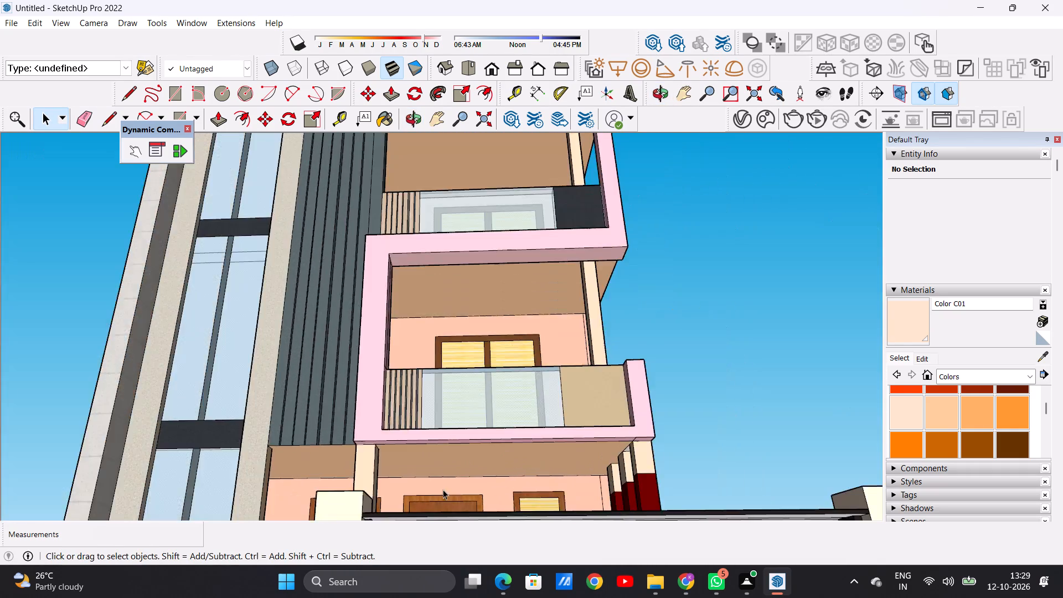
scroll(443, 489, "down", 20)
scroll(443, 489, "down", 2)
middle_click_drag(461, 424, 478, 585)
scroll(455, 432, "up", 8)
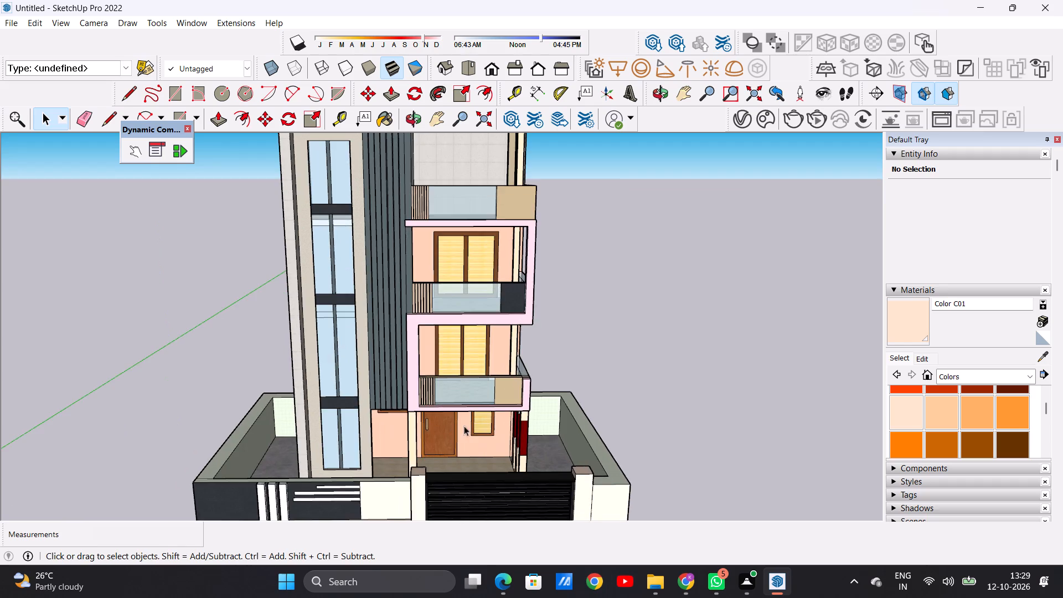
middle_click_drag(526, 429, 324, 443)
scroll(402, 407, "up", 5)
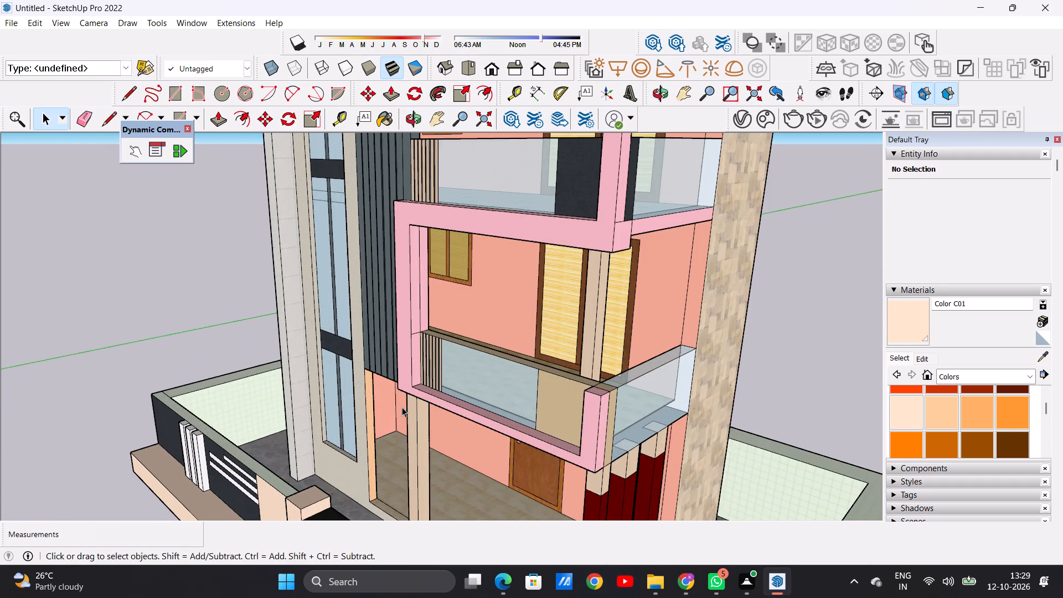
scroll(402, 407, "down", 6)
scroll(406, 358, "up", 5)
scroll(415, 346, "down", 3)
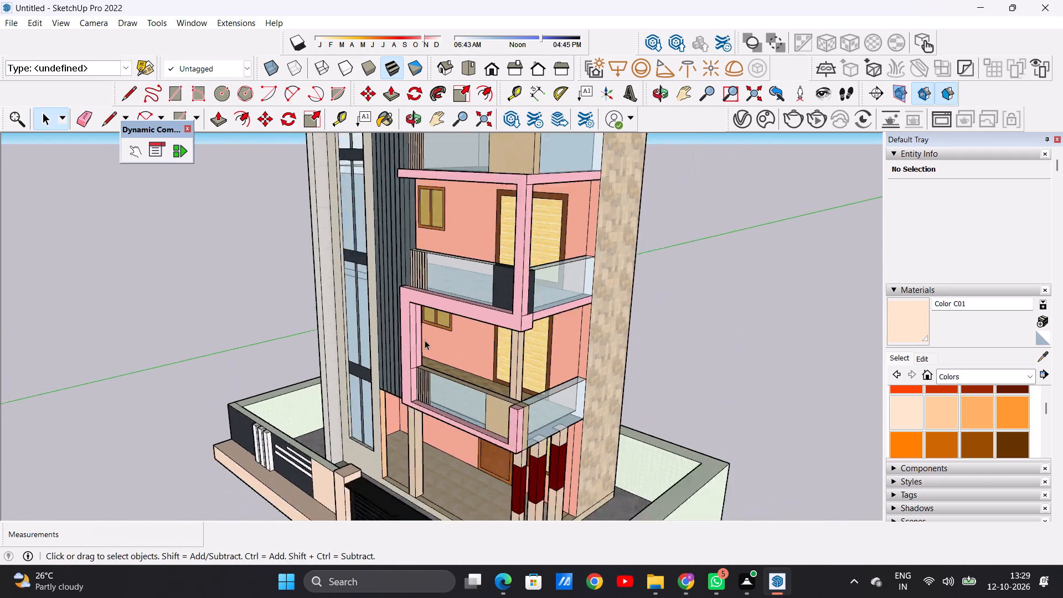
Review the whole front elevation from a distance, and check the top-floor terrace and its wooden ceiling up close.
scroll(425, 340, "down", 3)
middle_click_drag(496, 328, 574, 307)
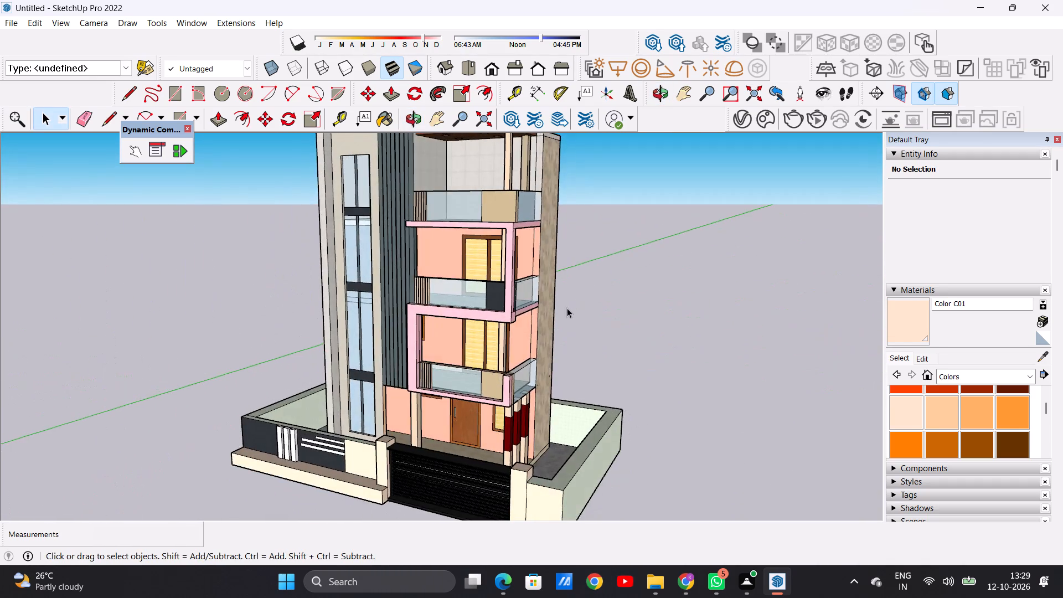
scroll(560, 343, "down", 6)
middle_click_drag(499, 234, 521, 174)
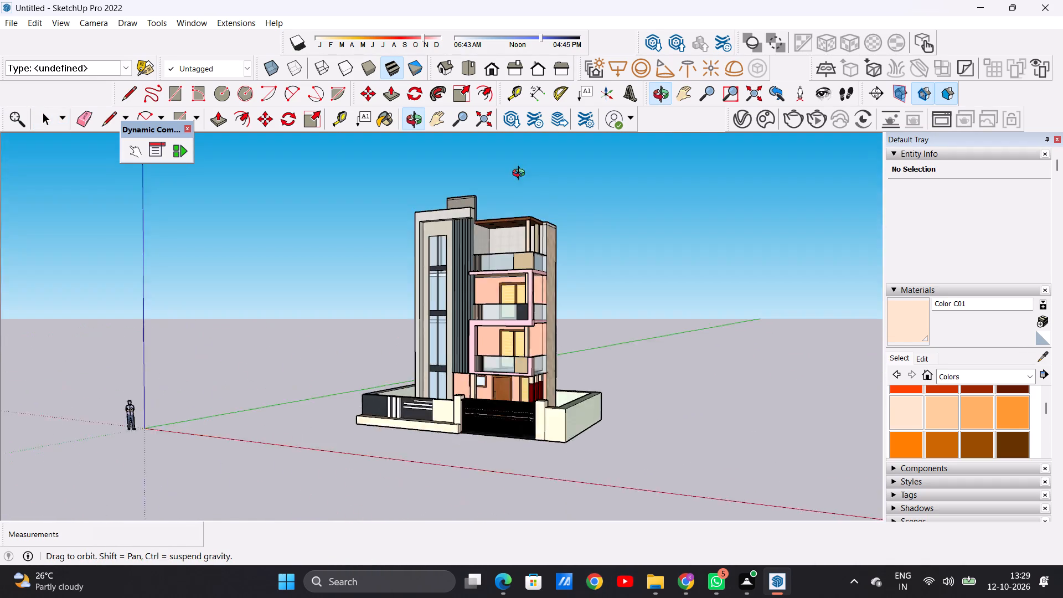
middle_click_drag(521, 174, 551, 154)
scroll(536, 225, "up", 11)
scroll(497, 259, "down", 1)
scroll(496, 269, "up", 1)
middle_click_drag(493, 255, 499, 285)
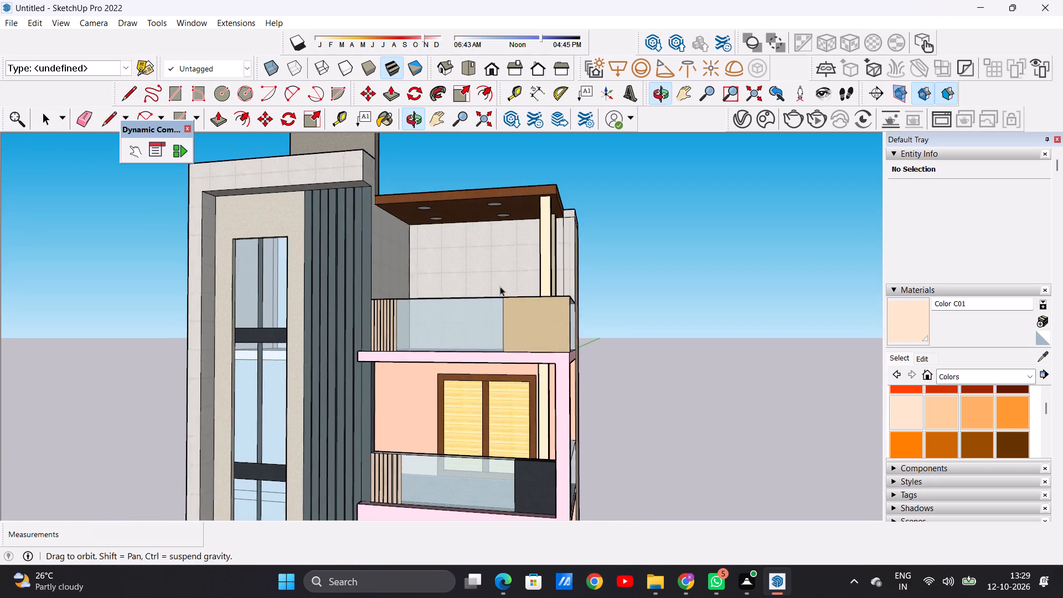
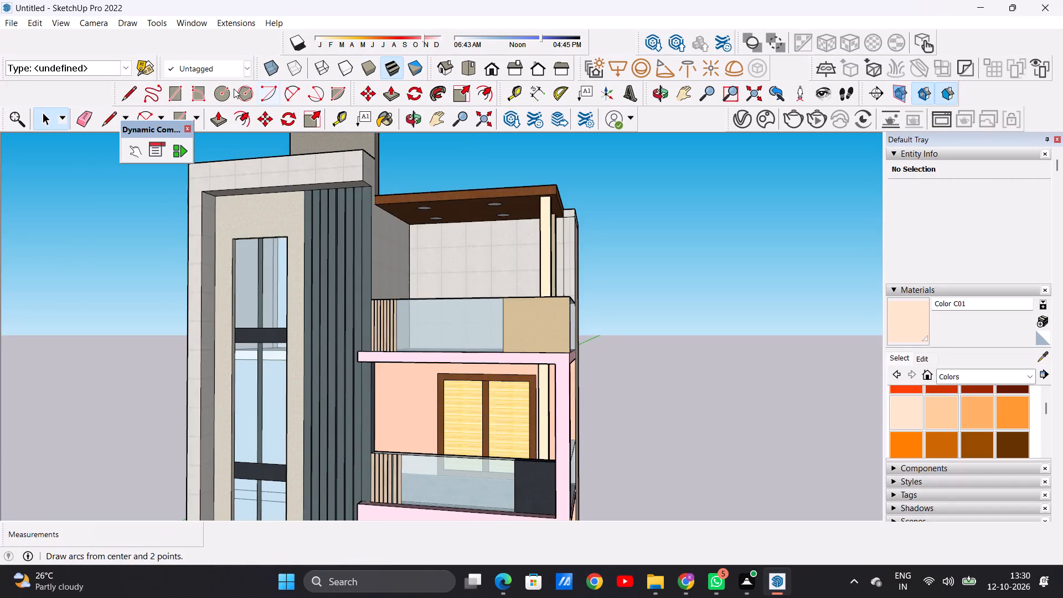
Save the house model in the Documents folder as a SketchUp model named DIVYA.
scroll(370, 354, "up", 4)
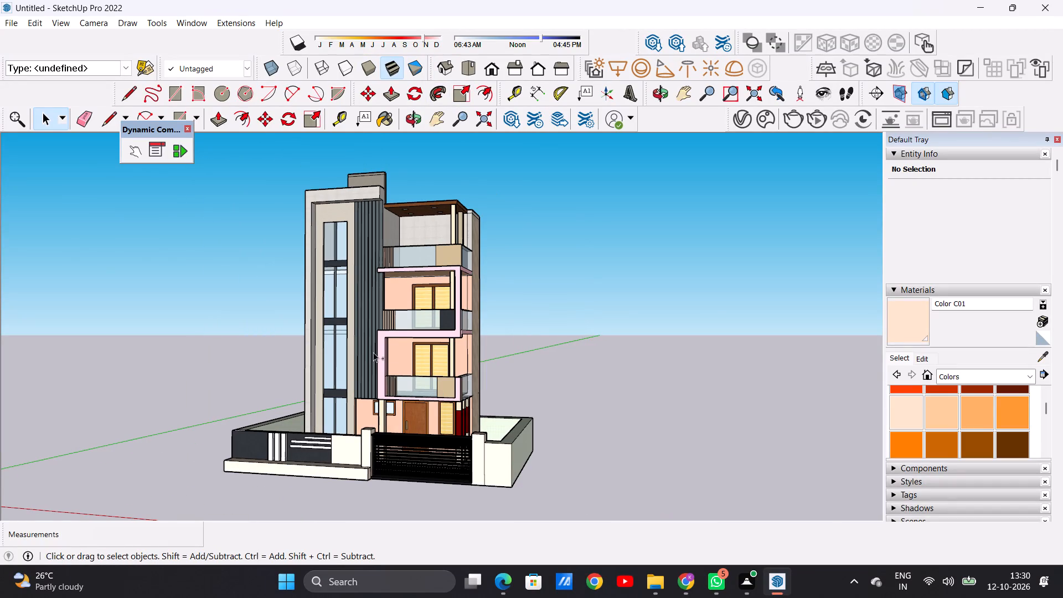
key("ctrl+s")
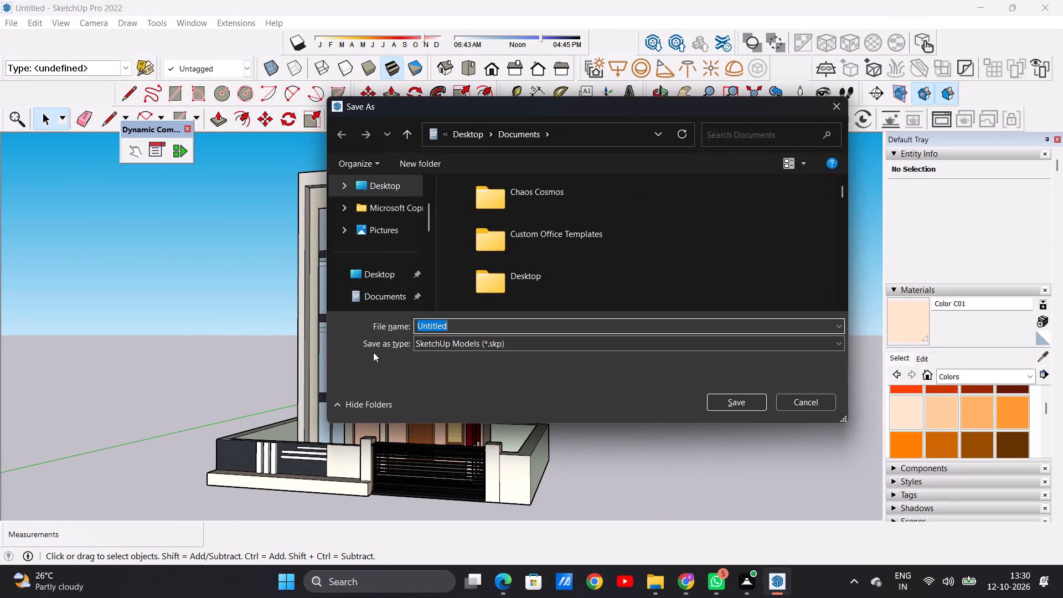
key("BackSpace")
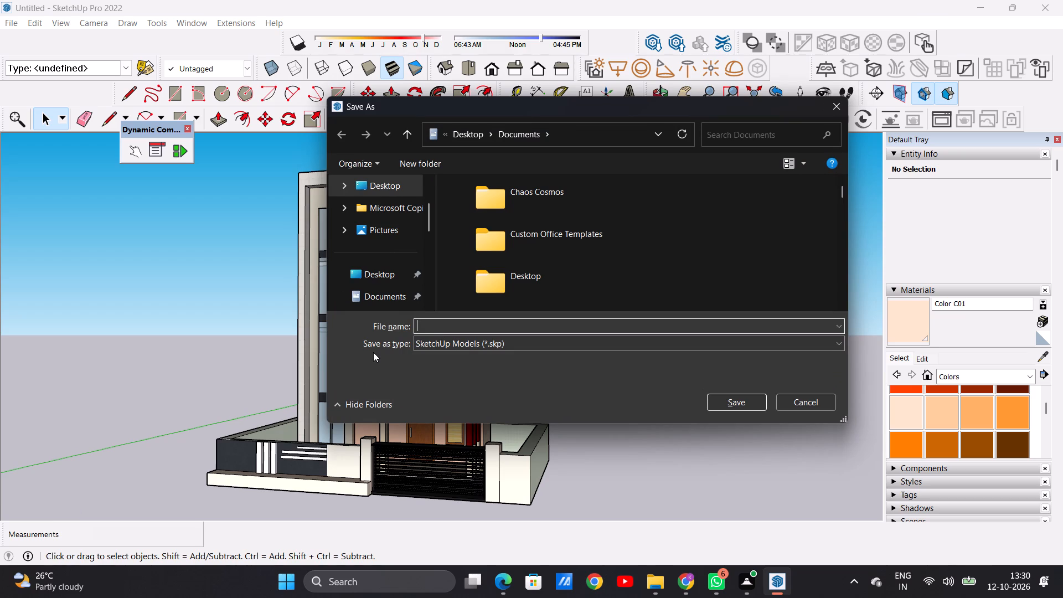
type("DIVY")
type("A")
key("space")
left_click(730, 399)
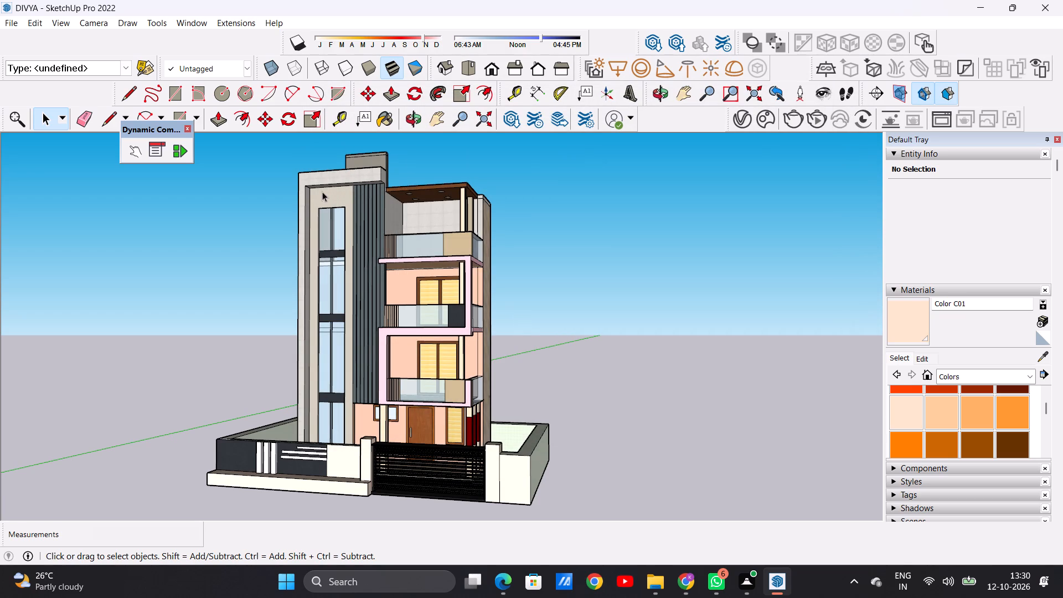
Export the current view of the whole house as a JPEG 2D graphic named DIVYA PDF in the Documents folder.
left_click(12, 22)
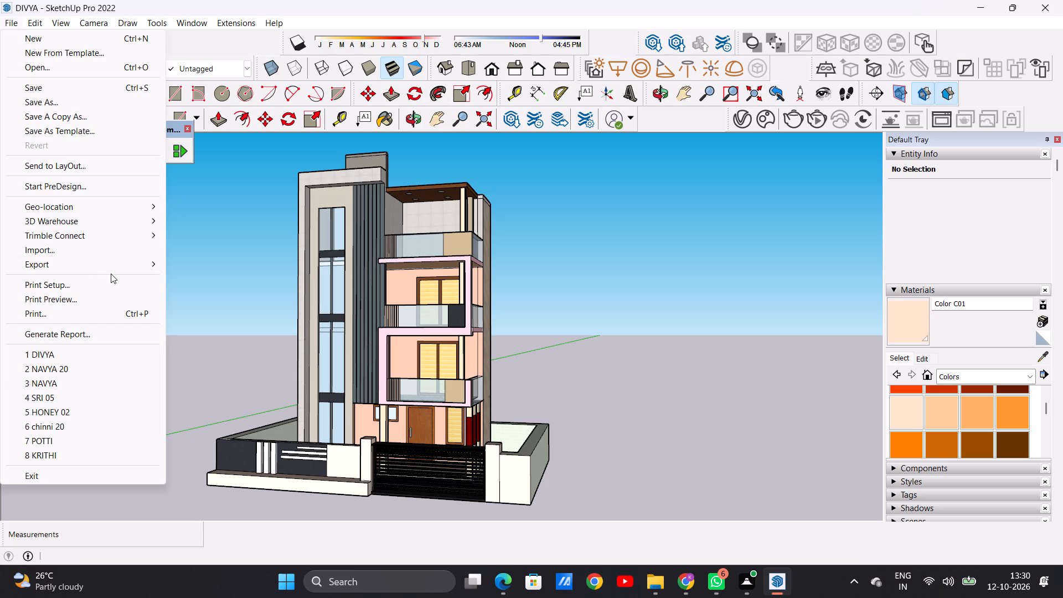
left_click(185, 279)
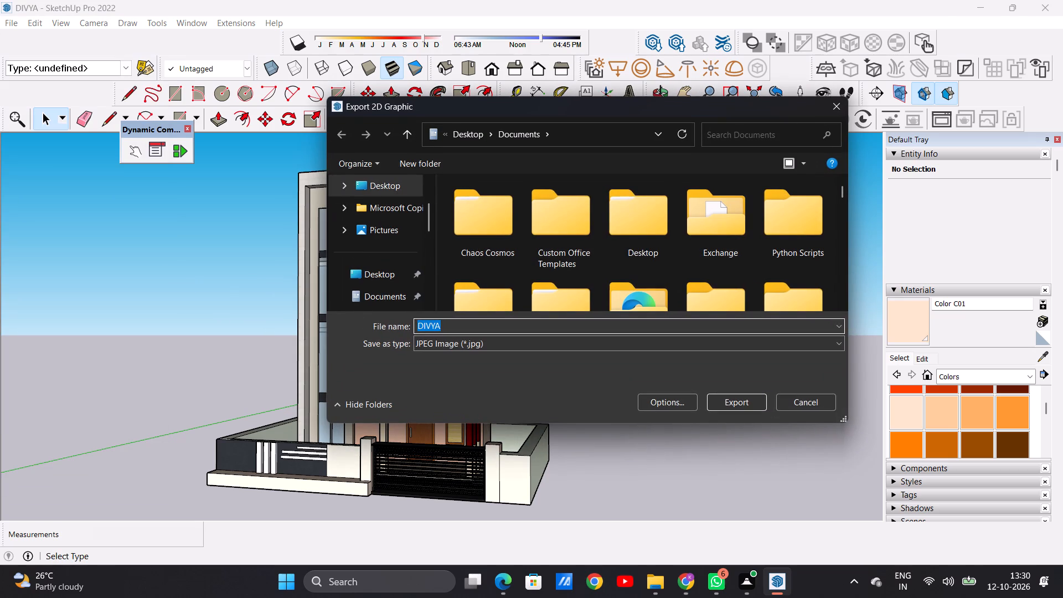
left_click(452, 322)
key("space")
type("PDF")
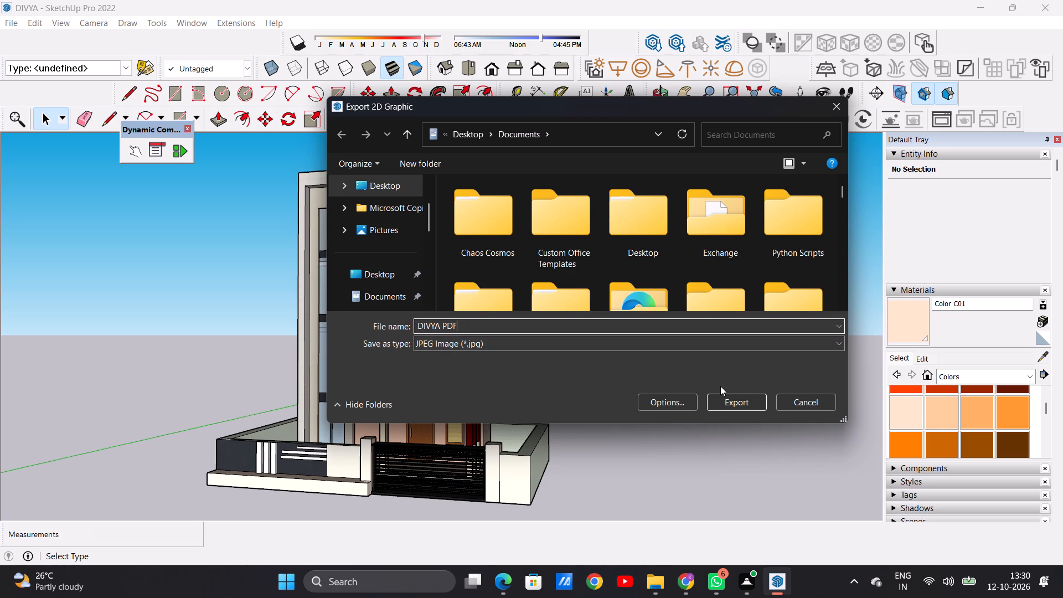
left_click(735, 404)
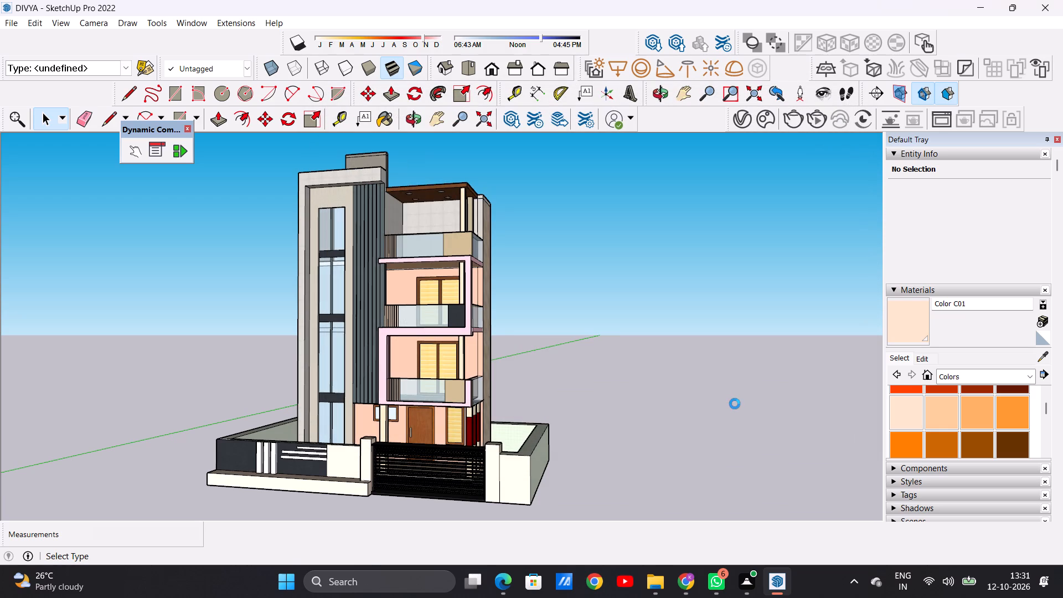